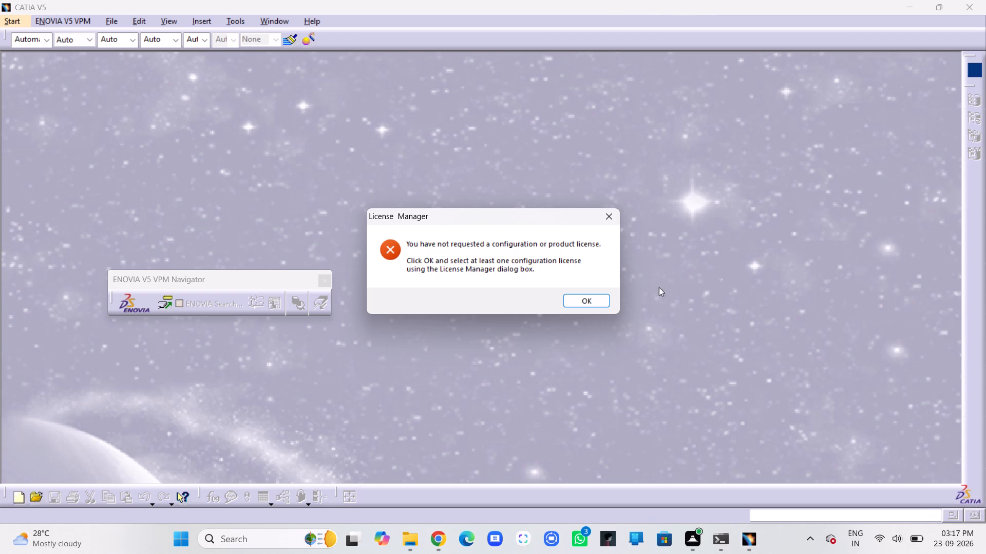
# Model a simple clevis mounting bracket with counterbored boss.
# Dismiss the license notice and accept the License Manager dialog without selecting a configuration.
pyautogui.click(587, 299)
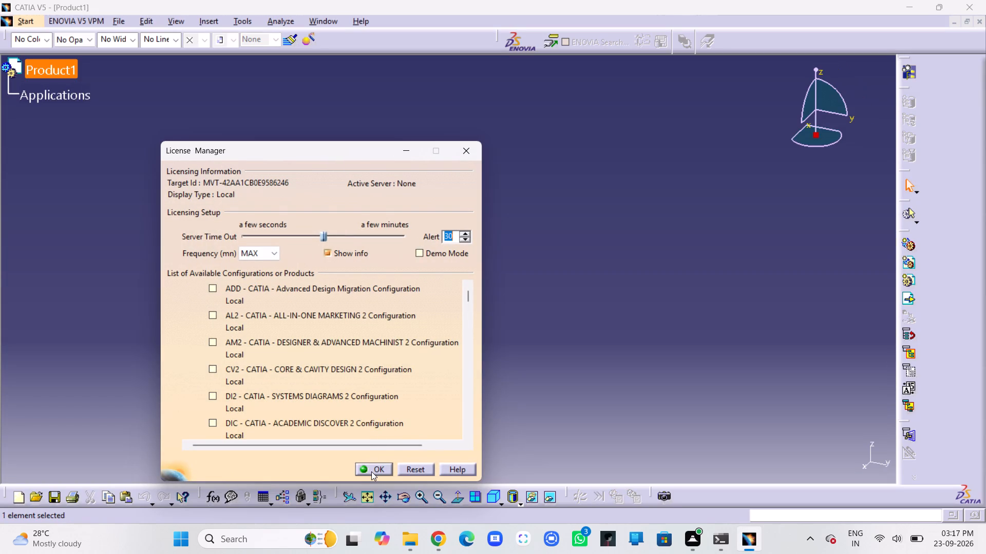
pyautogui.click(372, 471)
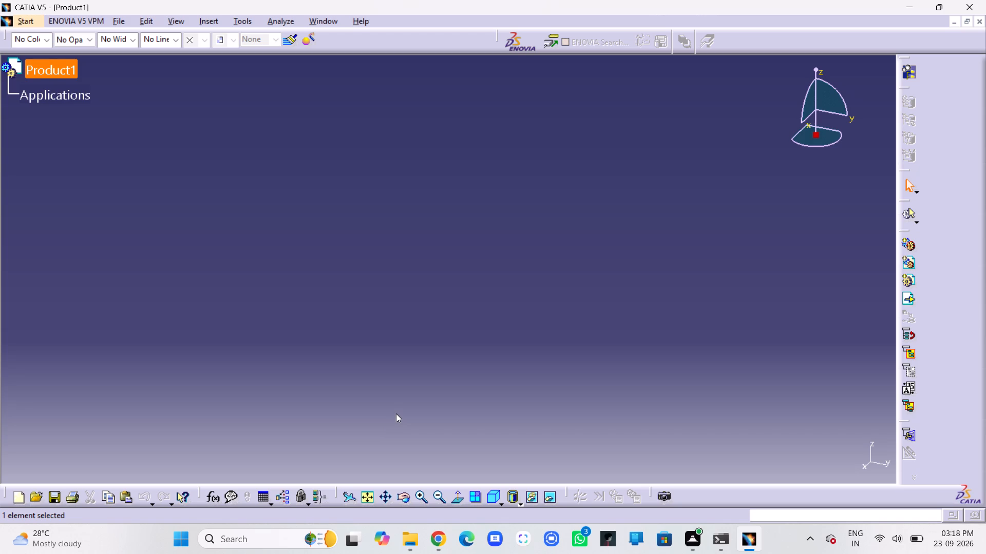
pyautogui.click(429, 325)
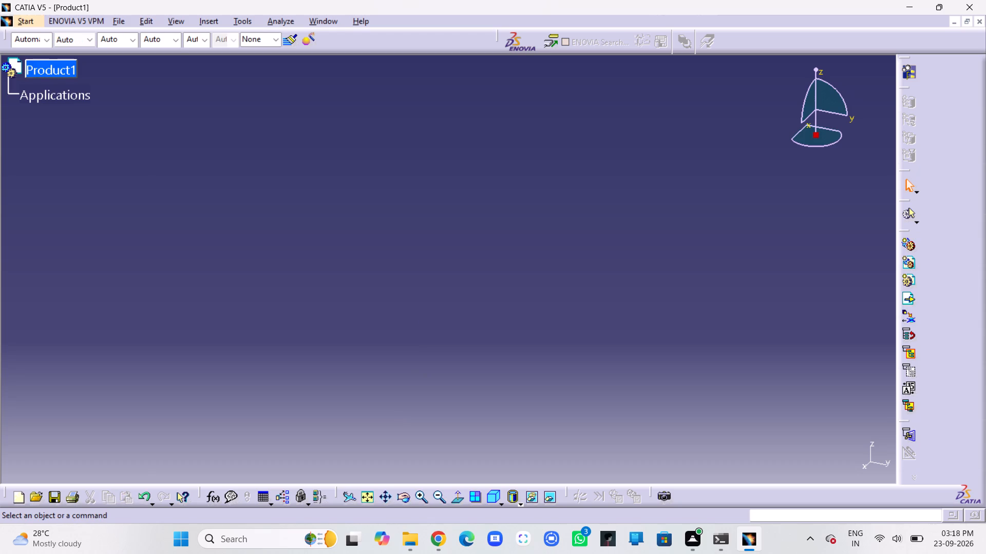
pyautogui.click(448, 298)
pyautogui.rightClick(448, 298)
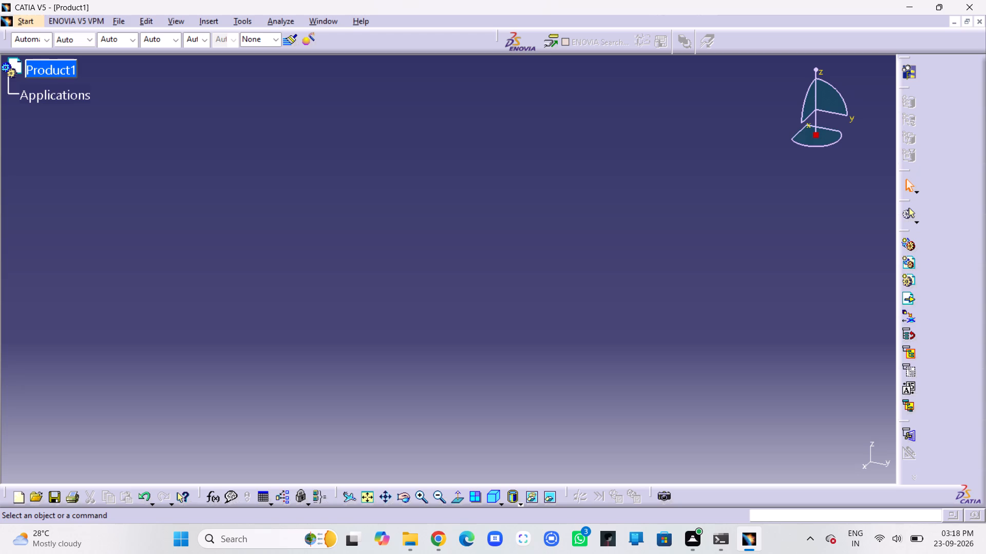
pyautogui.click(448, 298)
# Create a new part in the Part Design workbench.
pyautogui.click(31, 21)
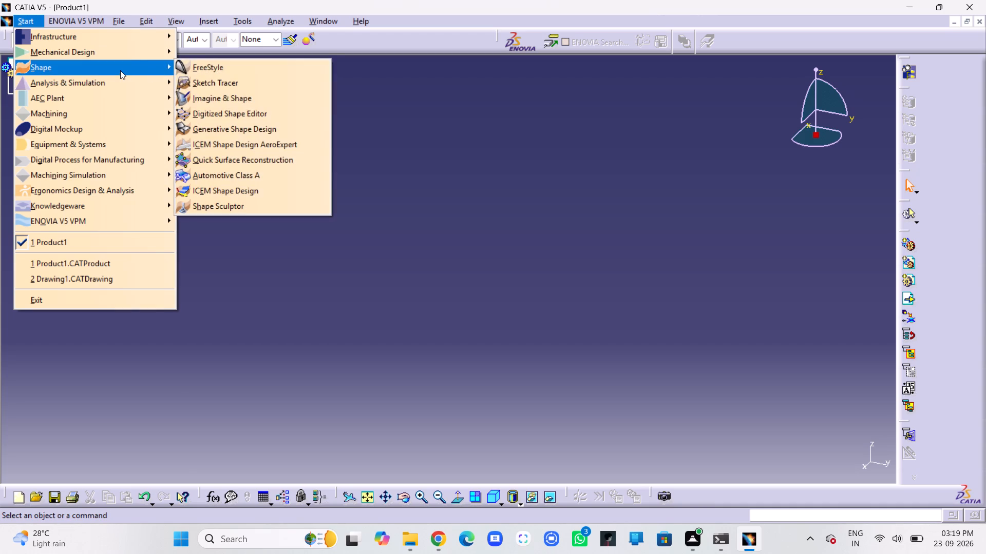
pyautogui.click(238, 53)
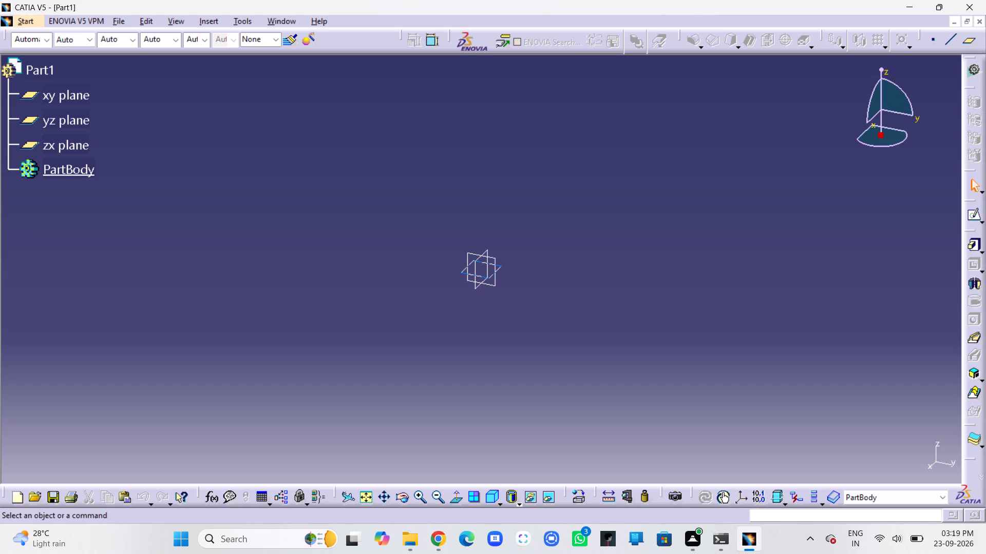
# Open a sketch on the xy plane and draw a centered rectangle about 125 by 68 mm on the origin.
pyautogui.click(503, 266)
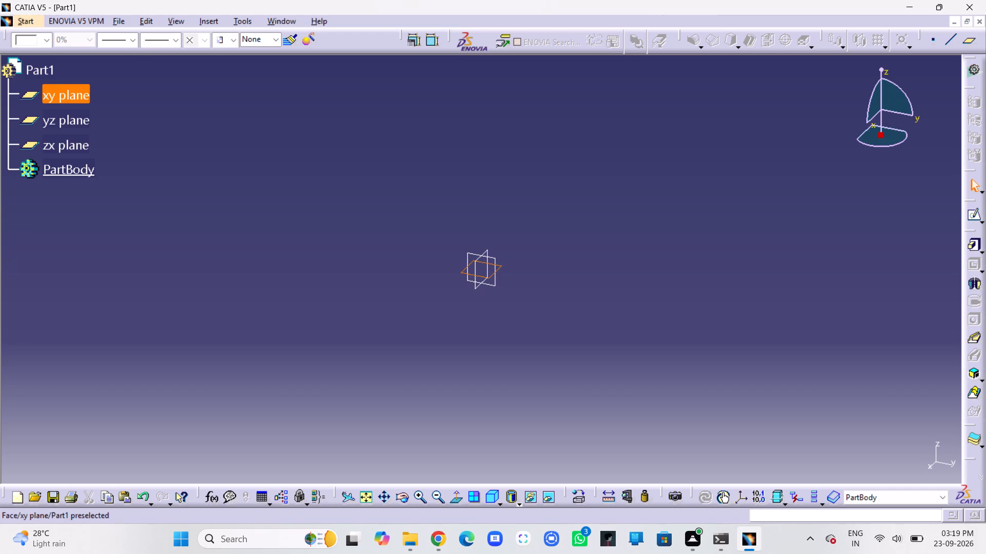
pyautogui.click(970, 212)
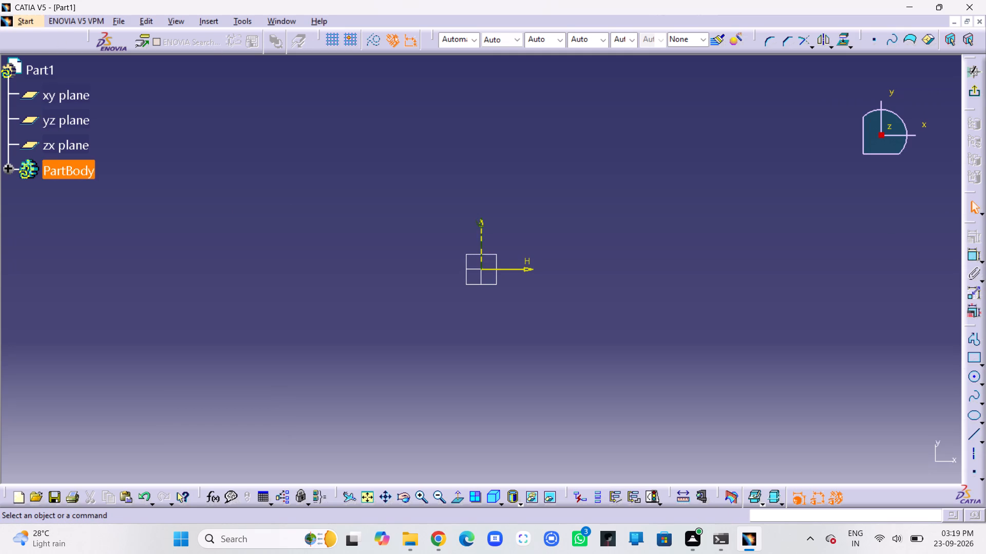
pyautogui.click(975, 361)
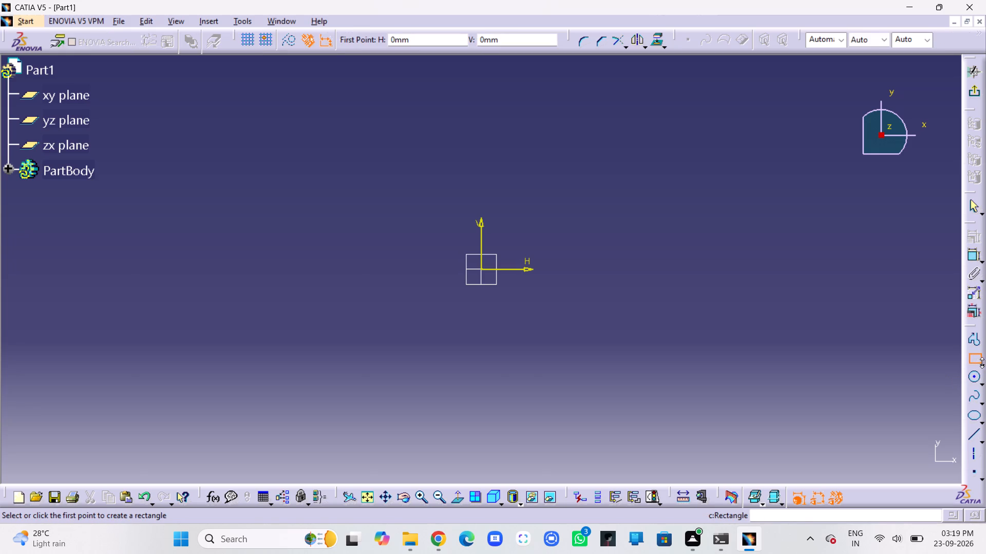
pyautogui.click(982, 363)
pyautogui.click(960, 374)
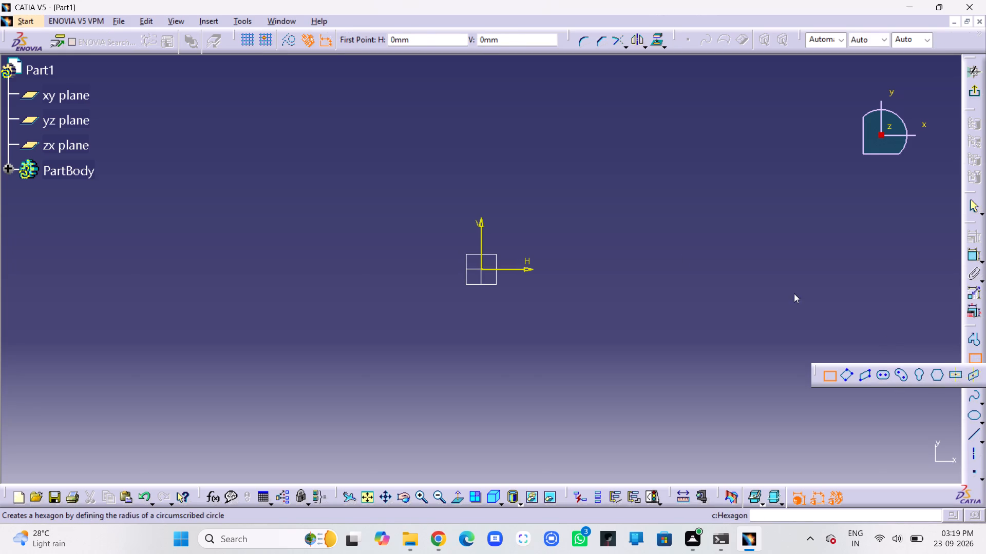
pyautogui.click(482, 268)
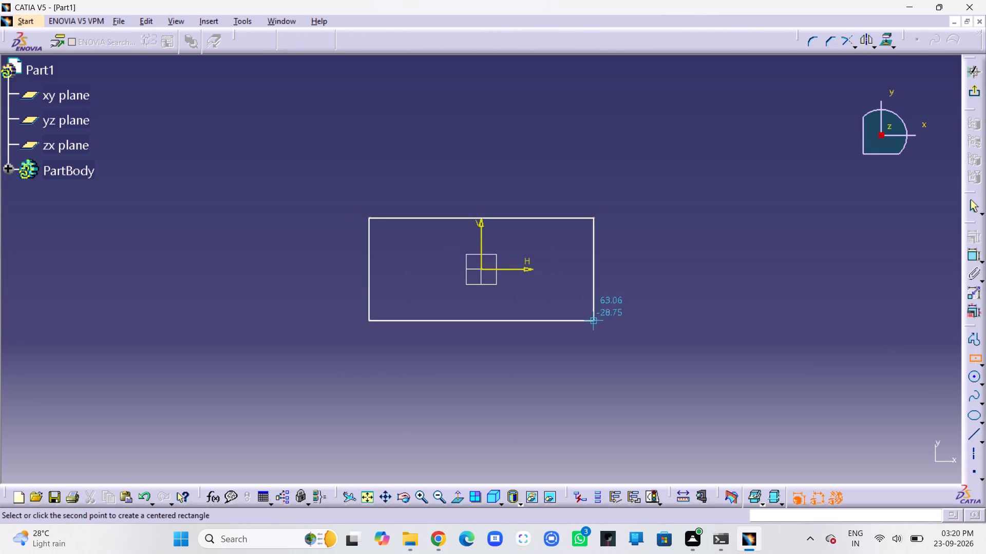
pyautogui.click(592, 330)
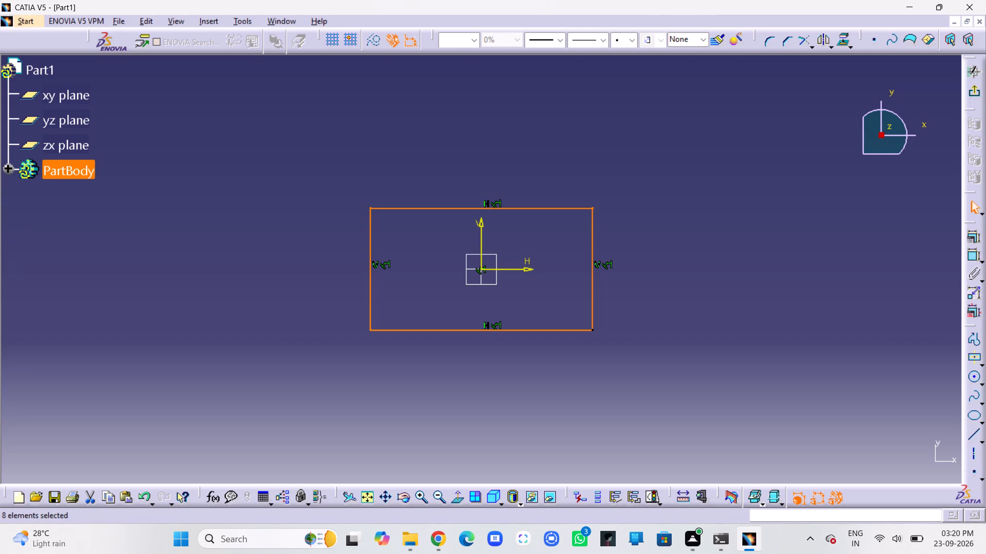
# Dimension the rectangle's vertical side and set its height to 80 mm.
pyautogui.click(972, 256)
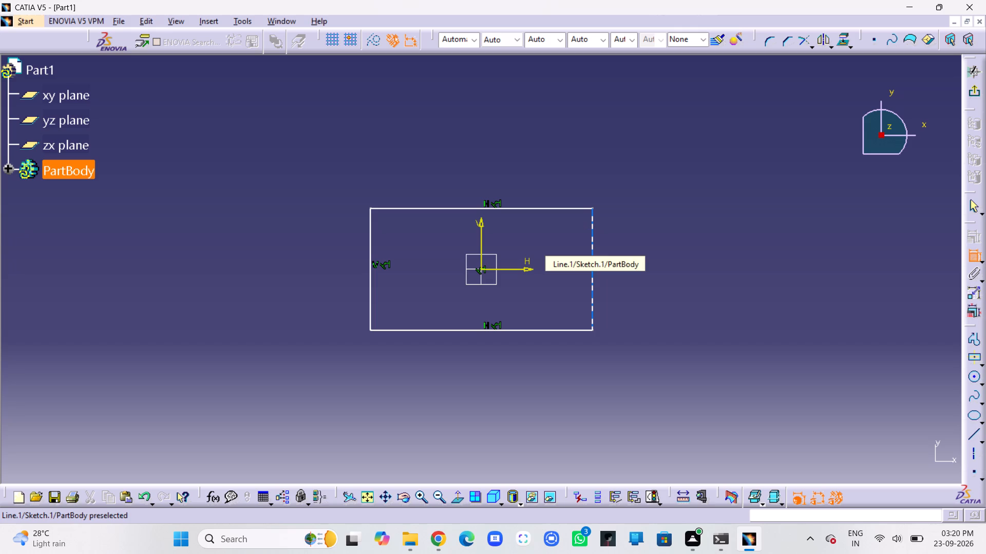
pyautogui.click(595, 242)
pyautogui.click(664, 276)
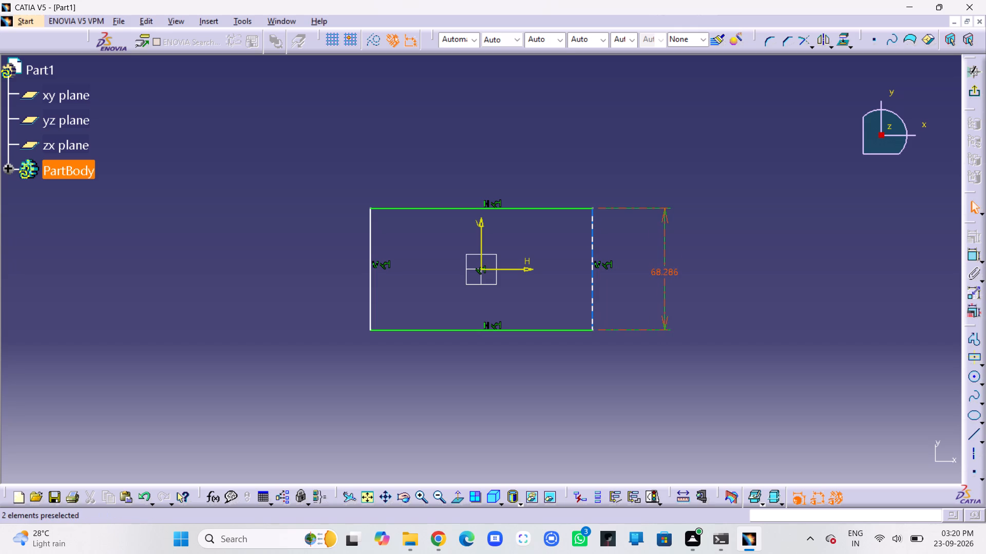
pyautogui.doubleClick(672, 273)
pyautogui.write('80')
pyautogui.press('Return')
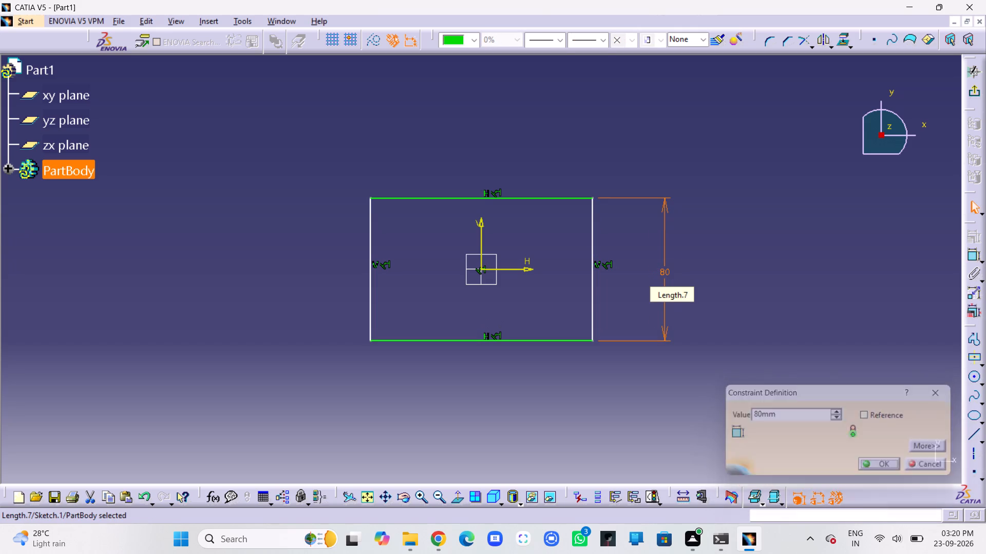
# Dimension the rectangle's upper edge and set its width to 120 mm.
pyautogui.click(976, 259)
pyautogui.click(544, 198)
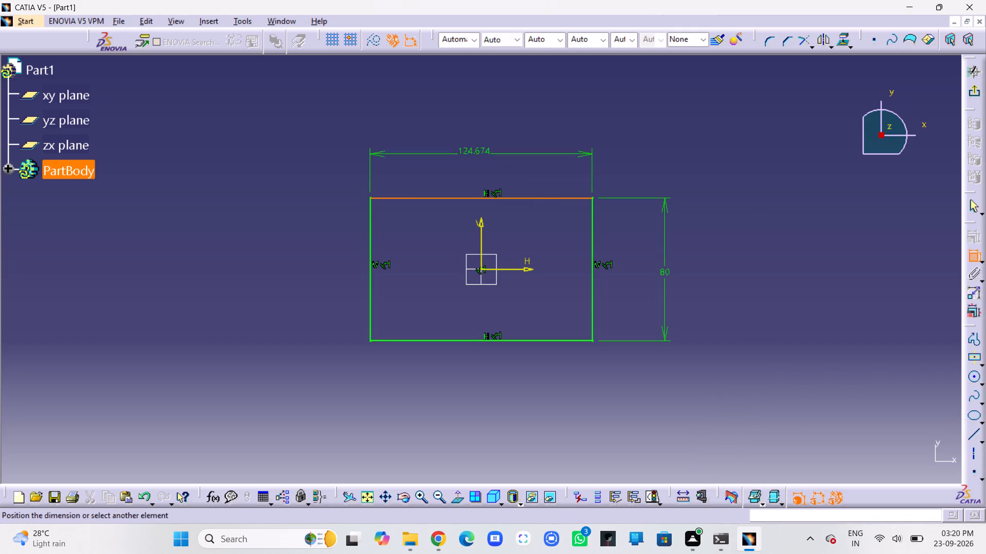
pyautogui.click(477, 154)
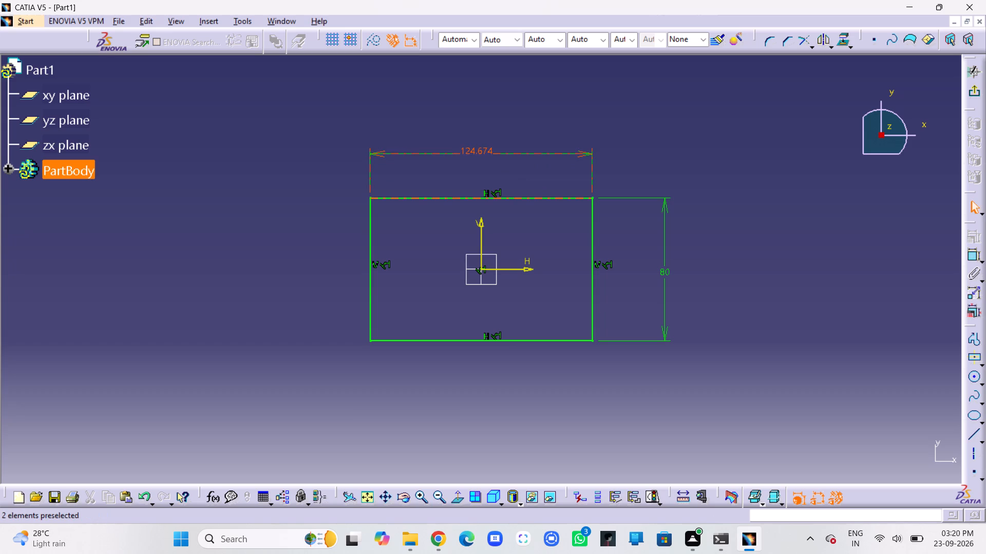
pyautogui.click(481, 150)
pyautogui.click(481, 150)
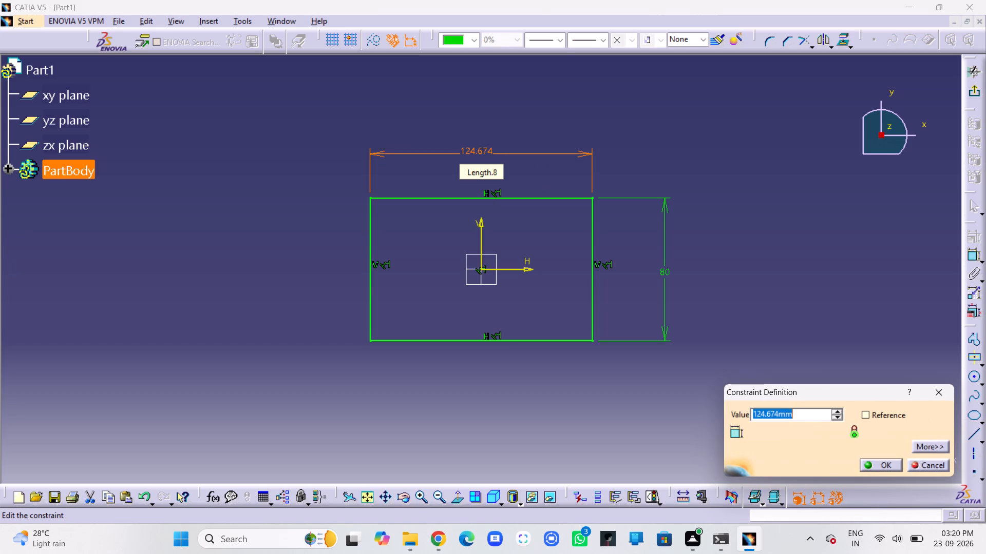
pyautogui.write('120')
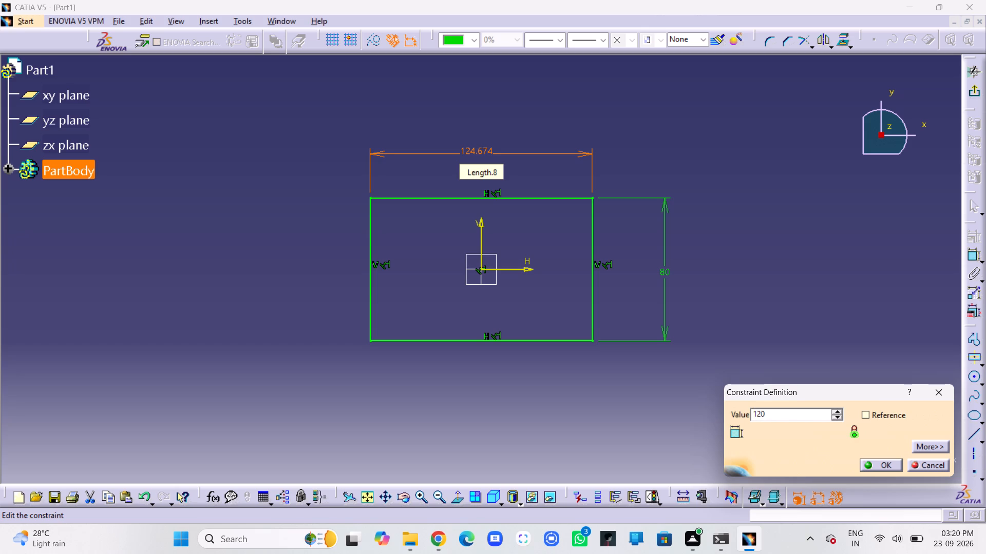
pyautogui.press('Return')
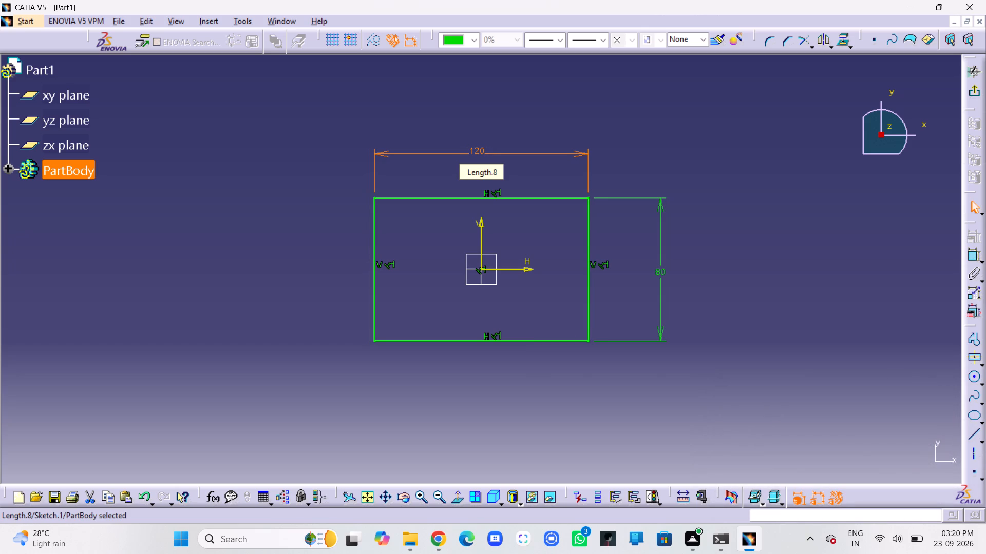
pyautogui.click(534, 109)
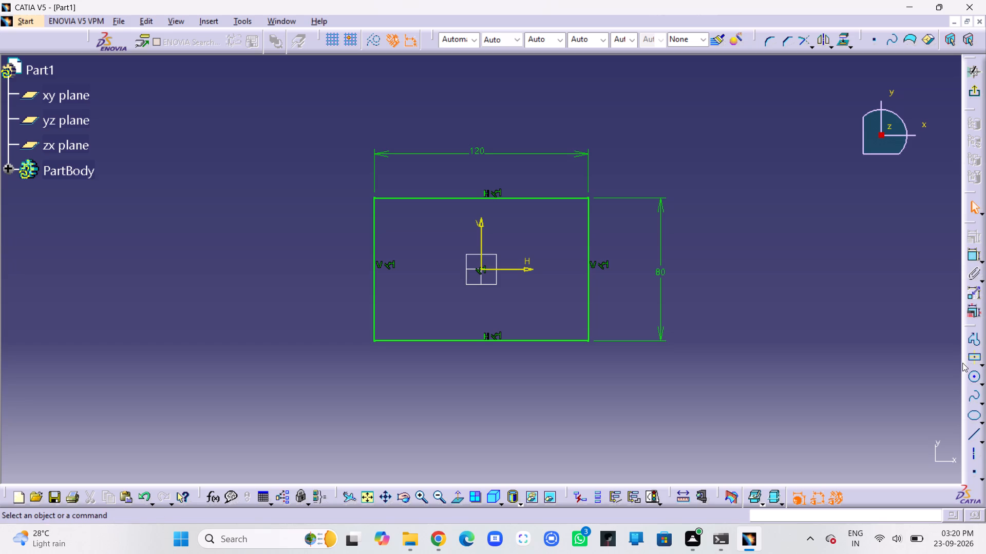
# Exit the sketch and pad the rectangular profile to a length of 15 mm.
pyautogui.click(975, 379)
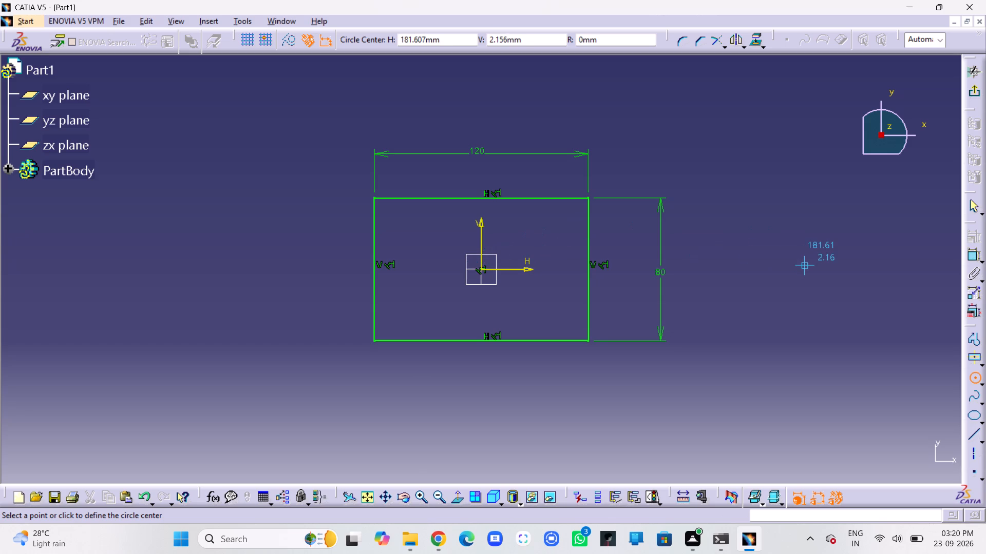
pyautogui.click(976, 92)
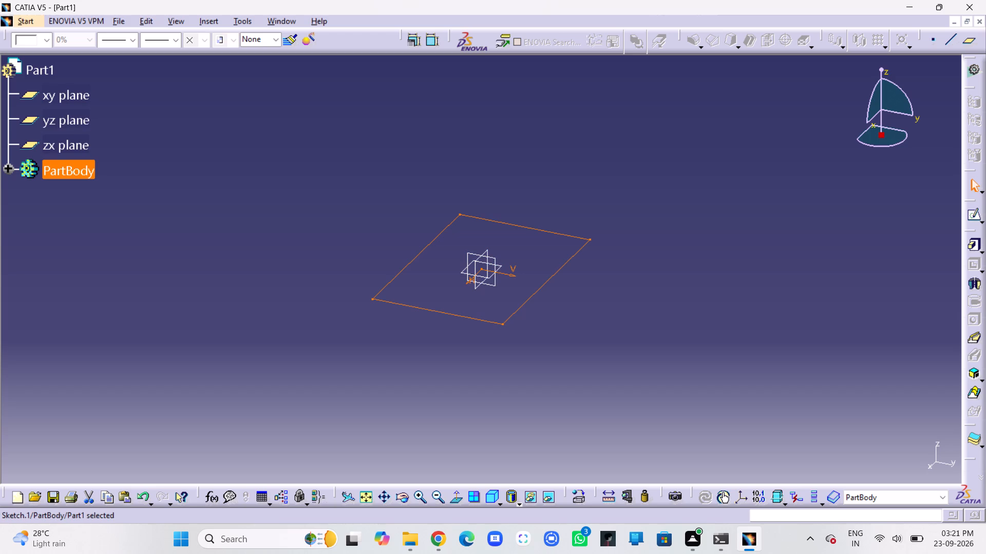
pyautogui.click(972, 246)
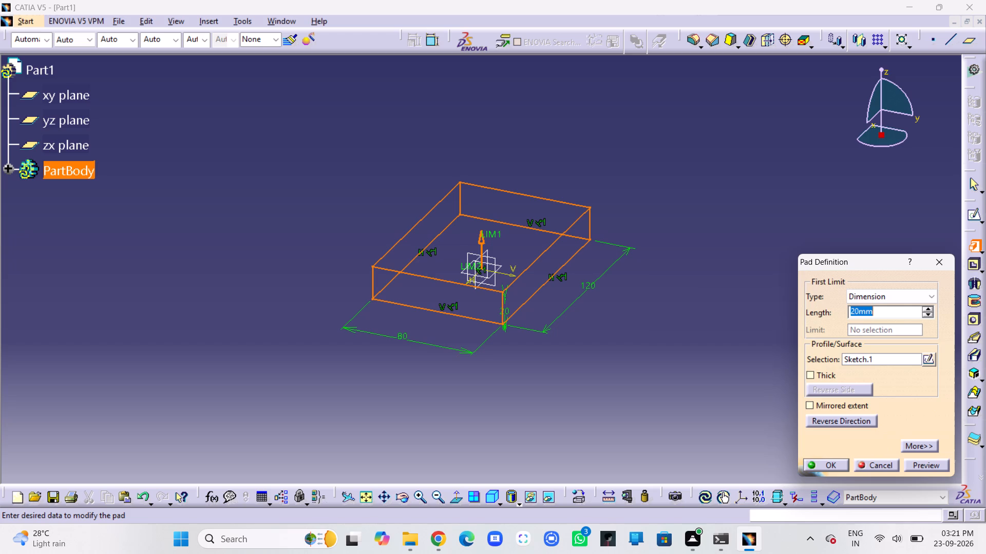
pyautogui.write('15')
pyautogui.press('Return')
pyautogui.click(592, 299)
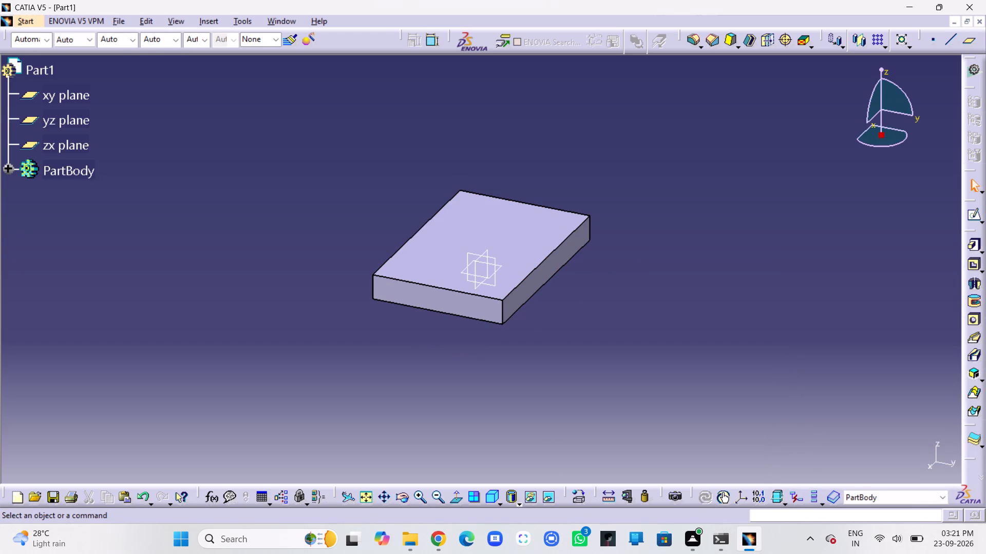
# Open a sketch on the plate's top face and draw a circle about 44 mm in diameter centered on the origin.
pyautogui.click(513, 245)
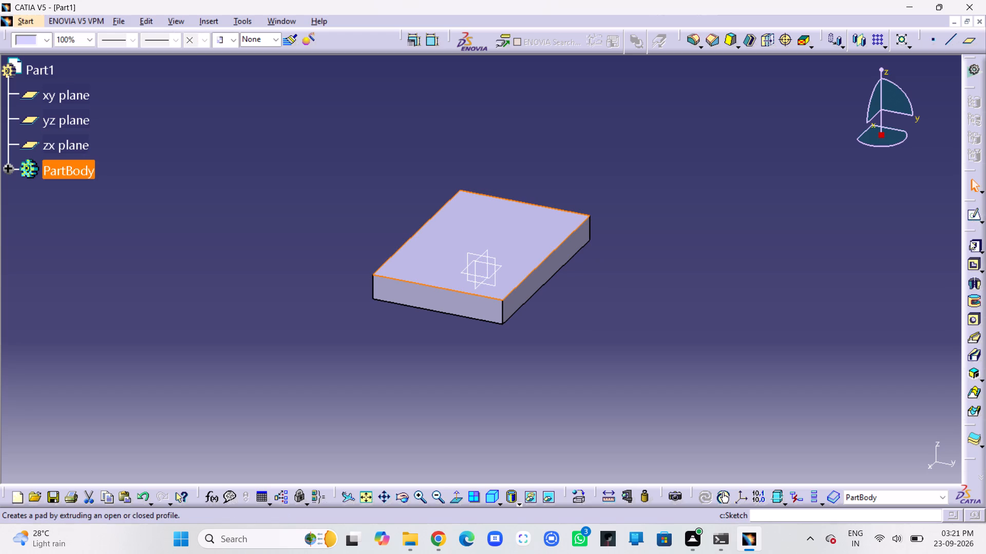
pyautogui.click(972, 218)
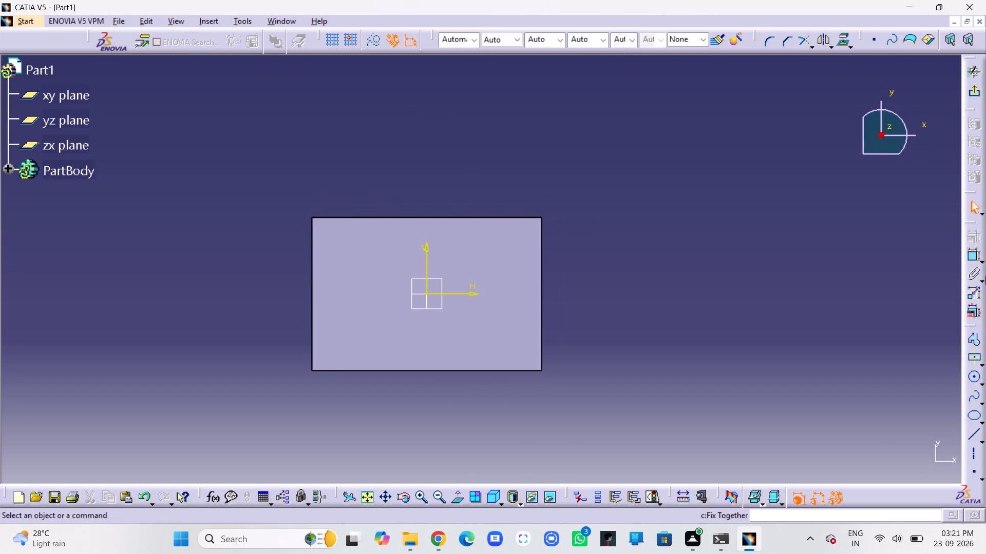
pyautogui.click(975, 377)
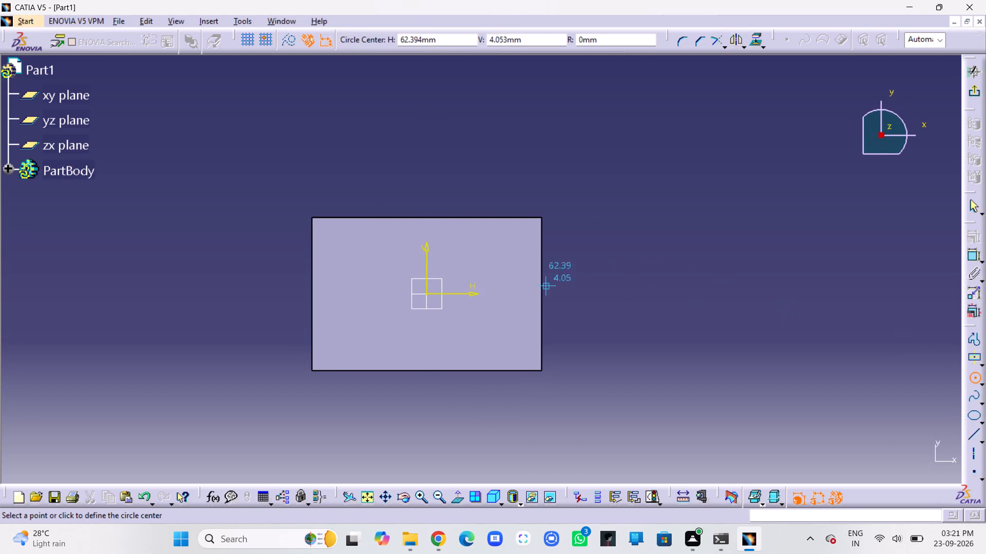
pyautogui.click(427, 294)
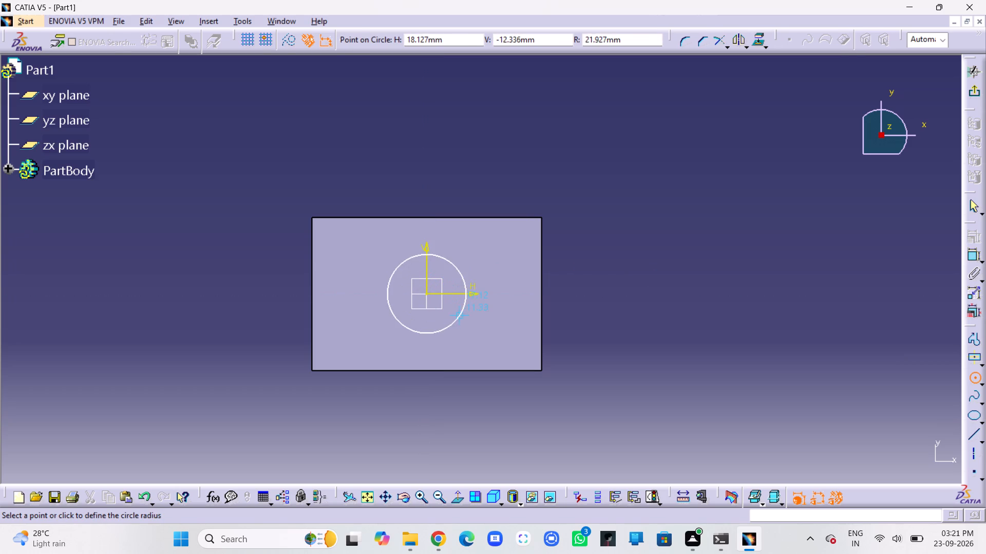
pyautogui.click(462, 317)
# Dimension the circle's diameter, place the dimension outside the plate, and set it to 80 mm.
pyautogui.click(976, 256)
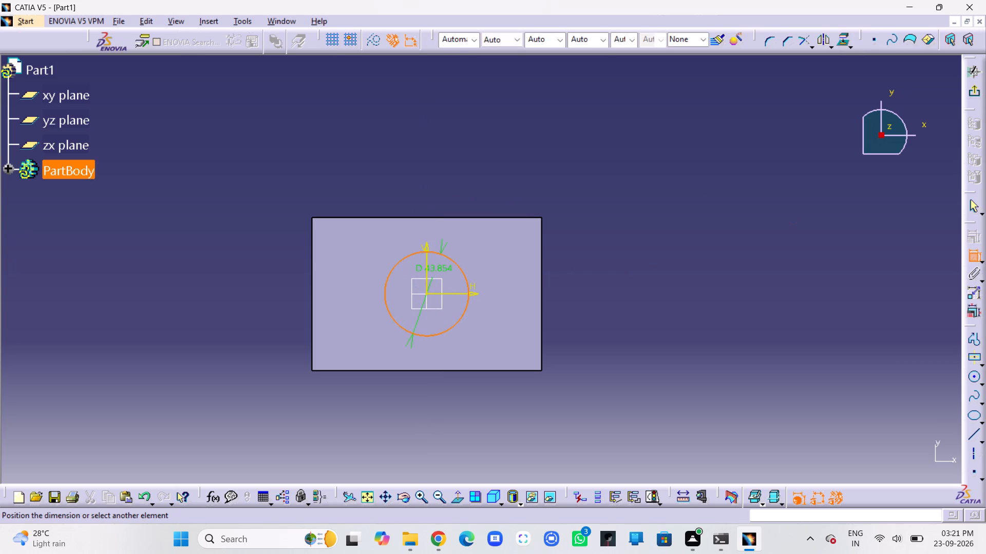
pyautogui.click(458, 264)
pyautogui.moveTo(467, 260); pyautogui.dragTo(471, 256)
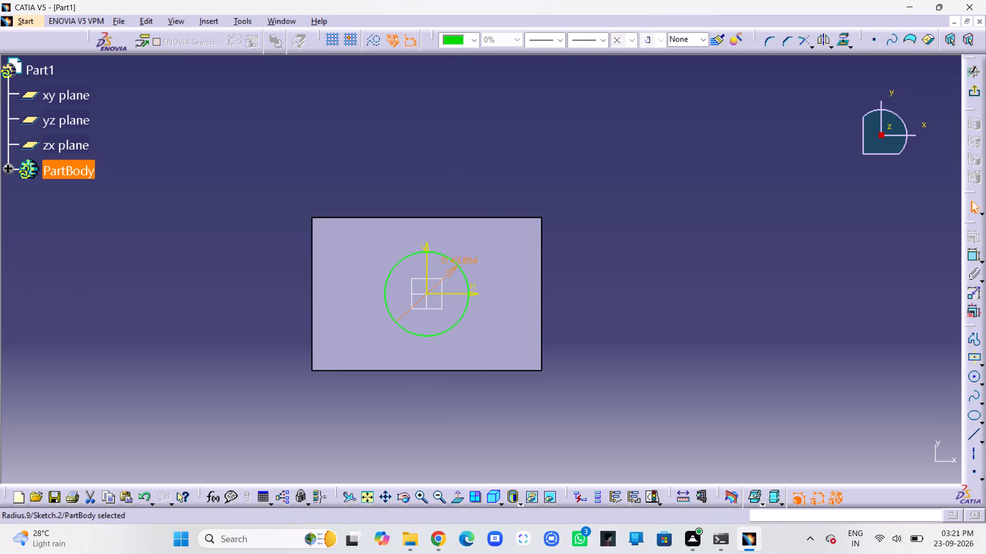
pyautogui.moveTo(471, 256); pyautogui.dragTo(561, 197)
pyautogui.doubleClick(555, 187)
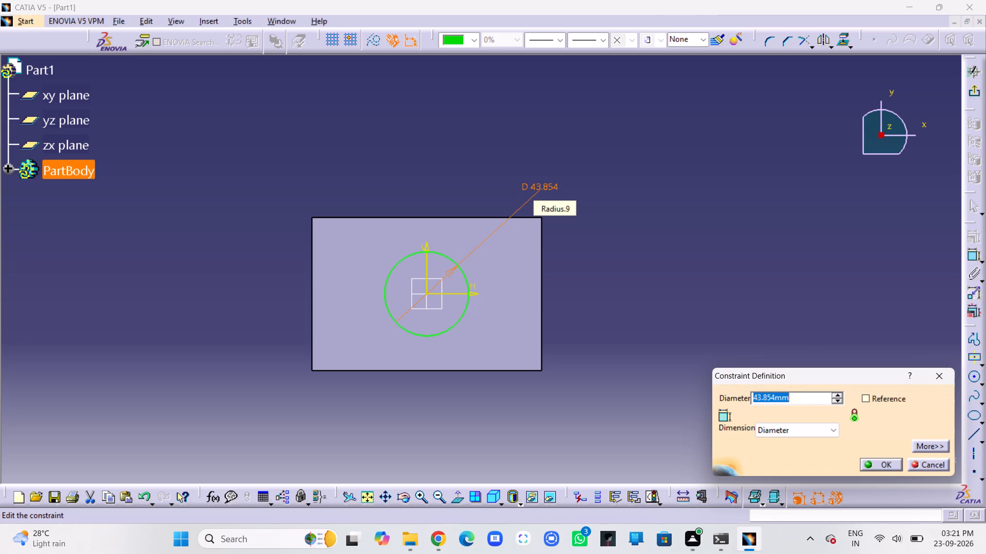
pyautogui.write('80')
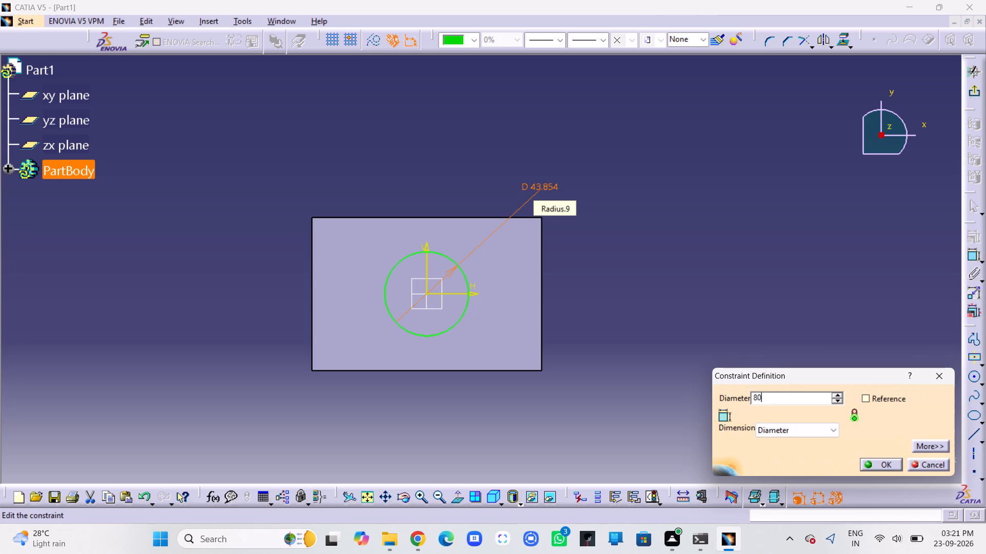
pyautogui.press('Return')
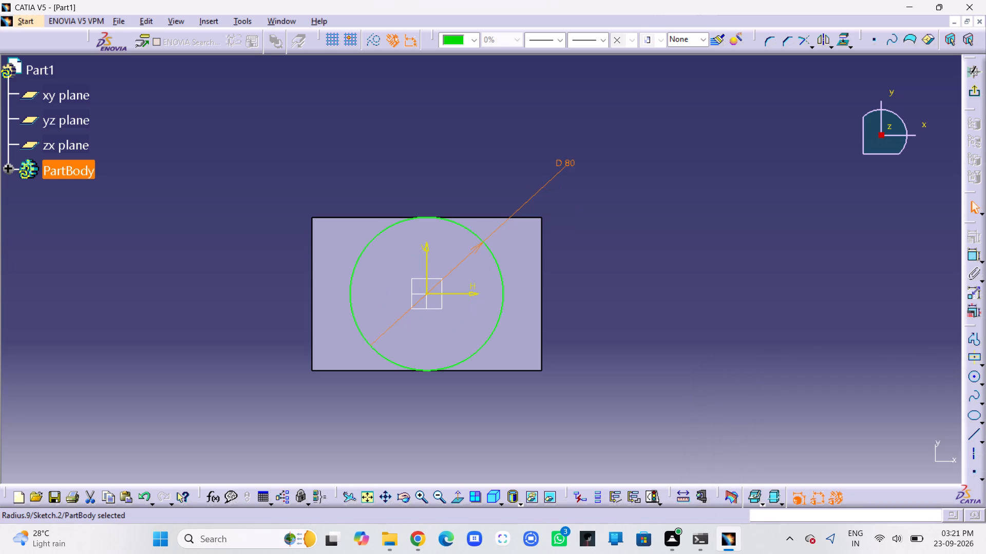
# Draw a second circle about 67 mm in diameter inside the 80 mm circle, centered on the origin.
pyautogui.click(975, 379)
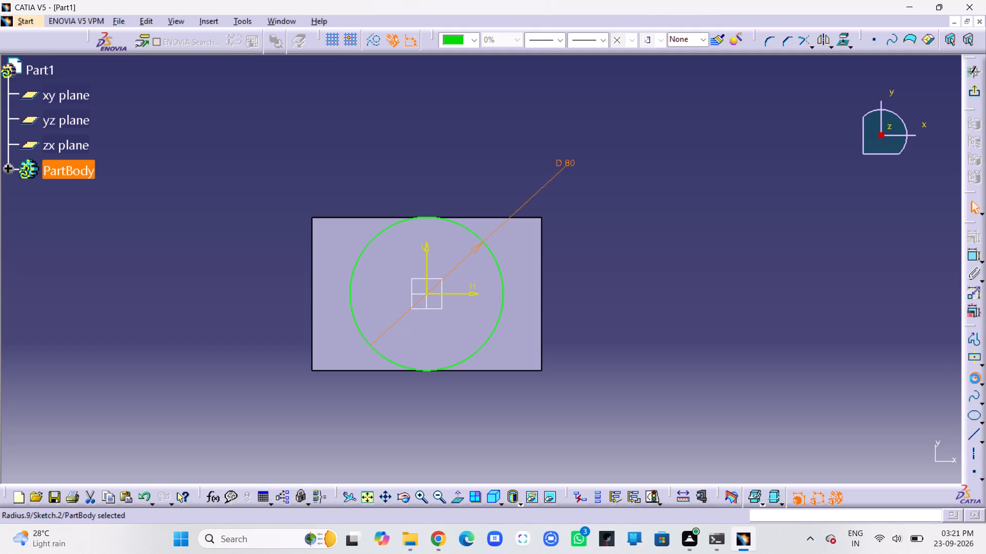
pyautogui.click(427, 293)
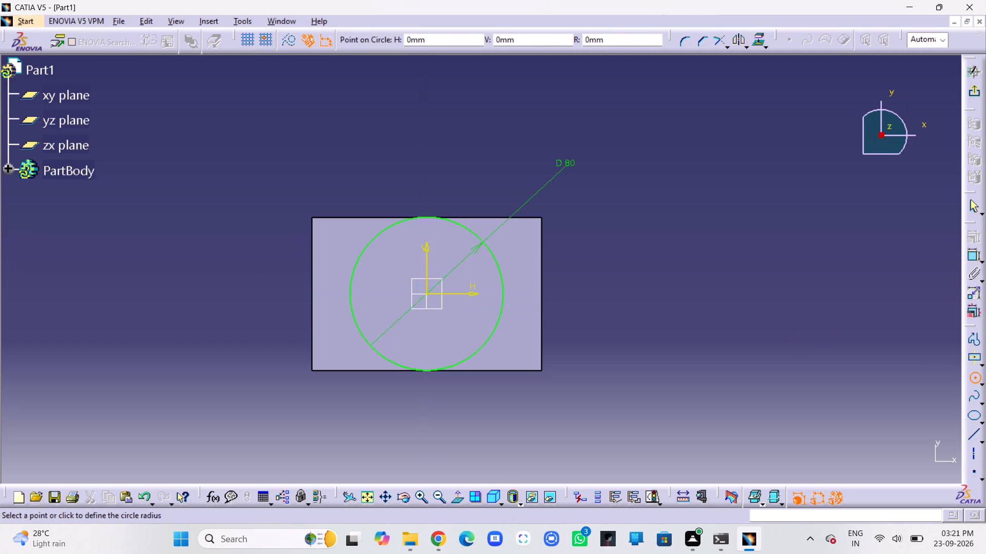
pyautogui.click(486, 317)
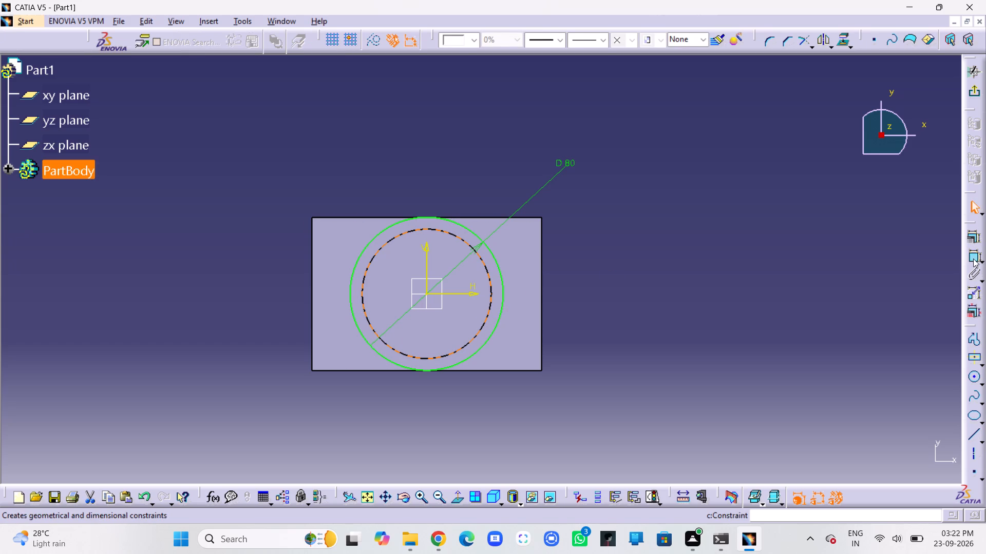
# Dimension the inner circle's diameter, place the dimension outside the plate, and set it to 60 mm.
pyautogui.click(973, 258)
pyautogui.click(639, 232)
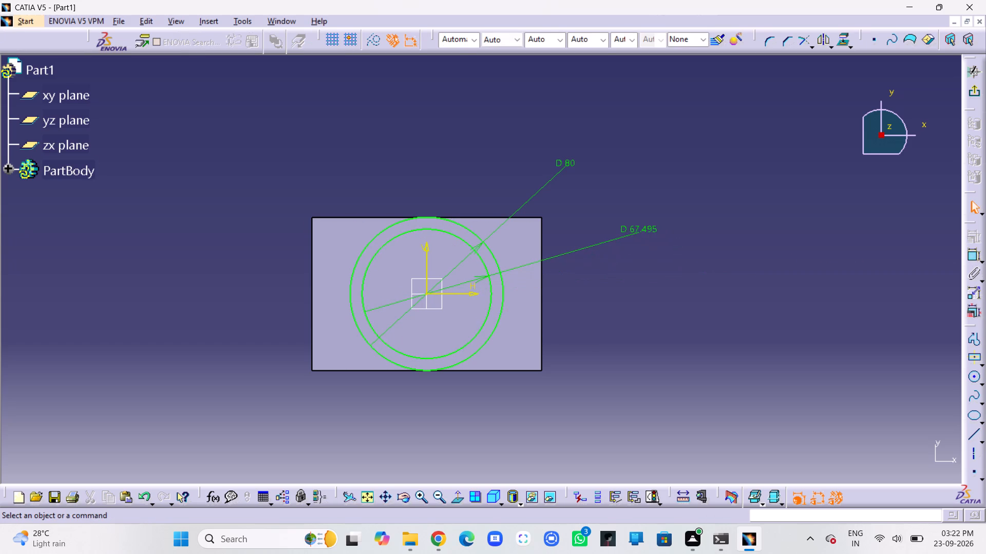
pyautogui.doubleClick(656, 230)
pyautogui.write('60')
pyautogui.press('Return')
pyautogui.click(703, 215)
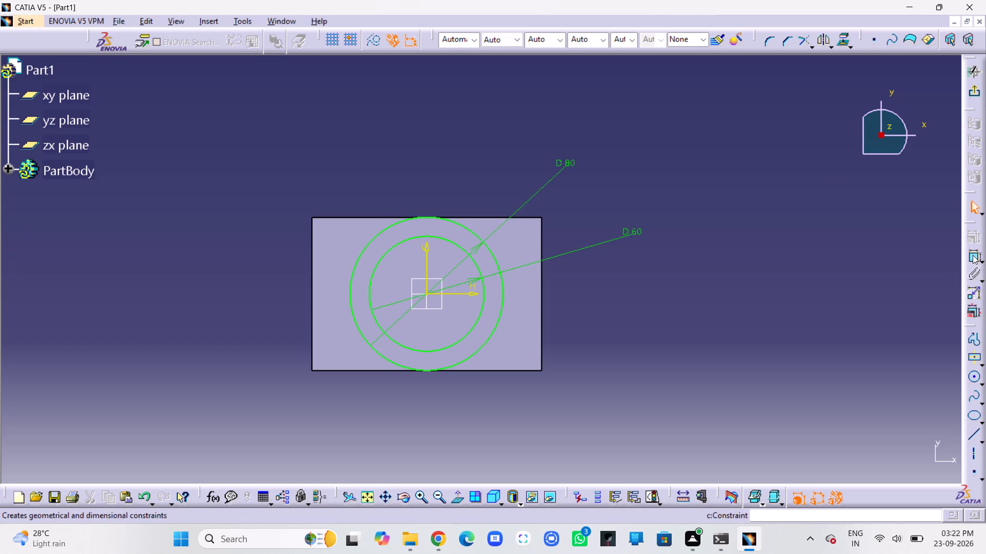
# Exit the sketch and pad the two-circle ring profile to a length of 20 mm.
pyautogui.click(974, 93)
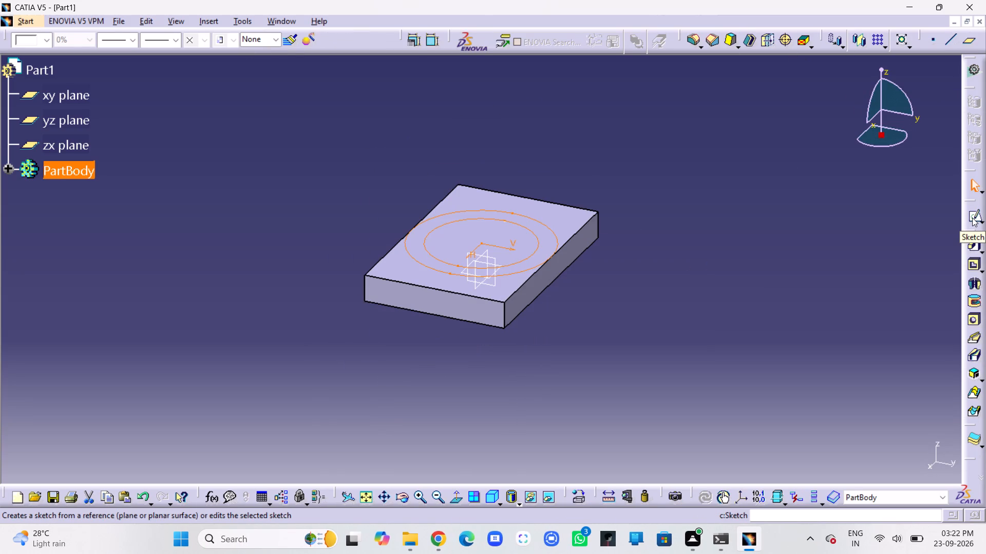
pyautogui.click(976, 247)
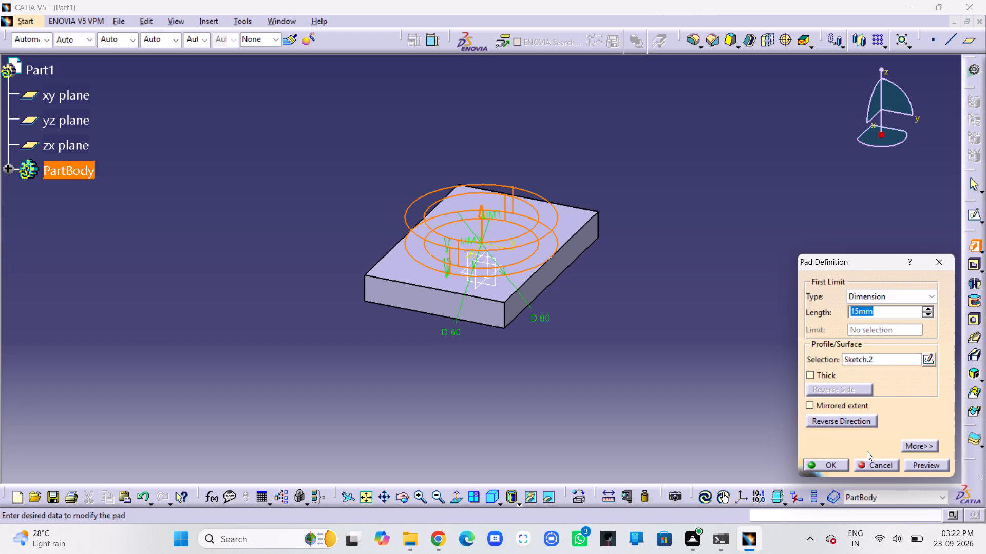
pyautogui.doubleClick(877, 312)
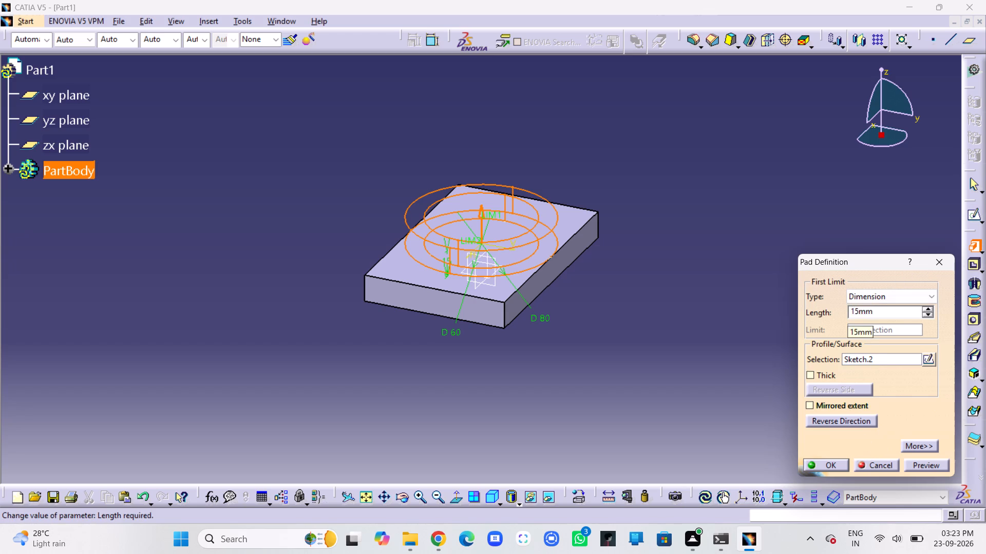
pyautogui.write('20')
pyautogui.press('Return')
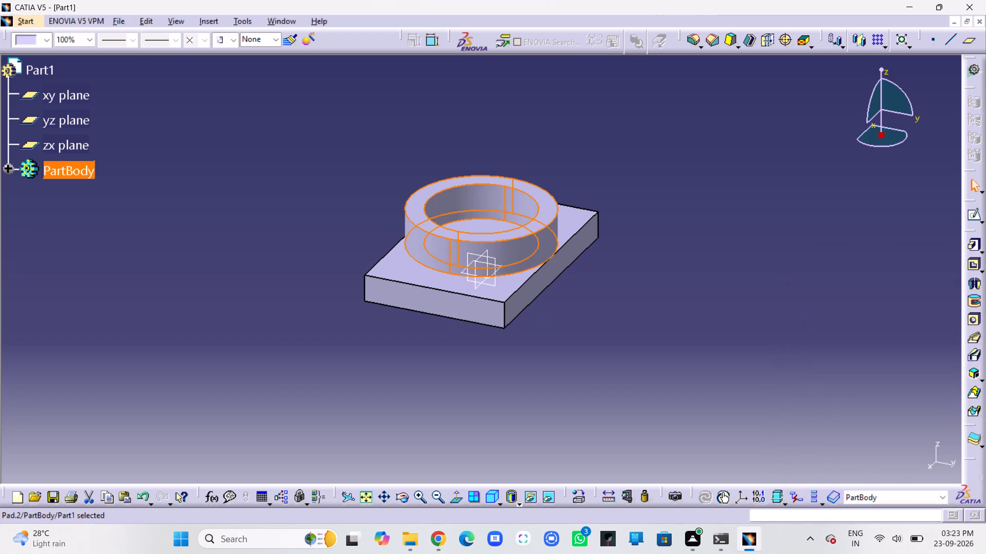
pyautogui.click(880, 314)
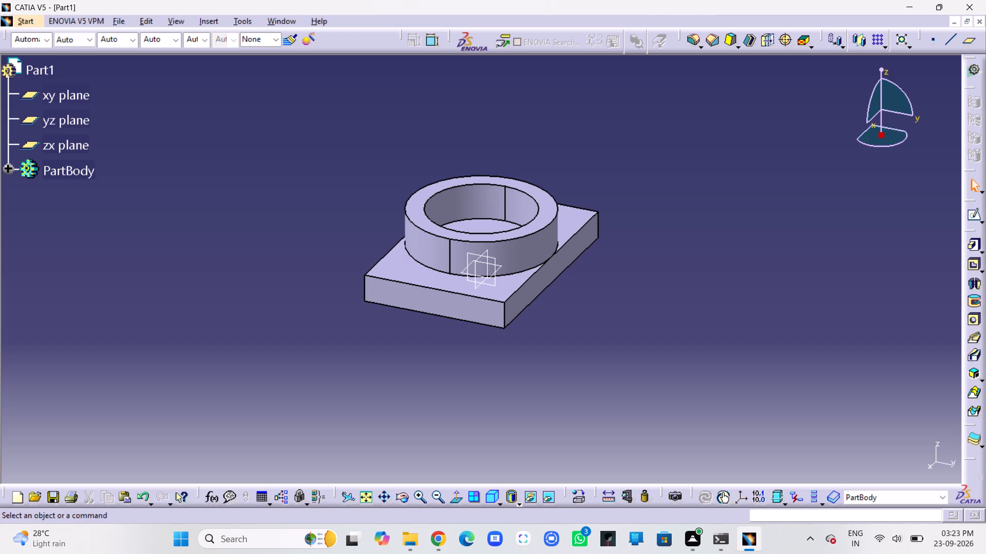
# Open a sketch on the plate's top face inside the ring and draw a circle about 35 mm in diameter centered on the origin.
pyautogui.moveTo(591, 303); pyautogui.dragTo(637, 353, button='middle')
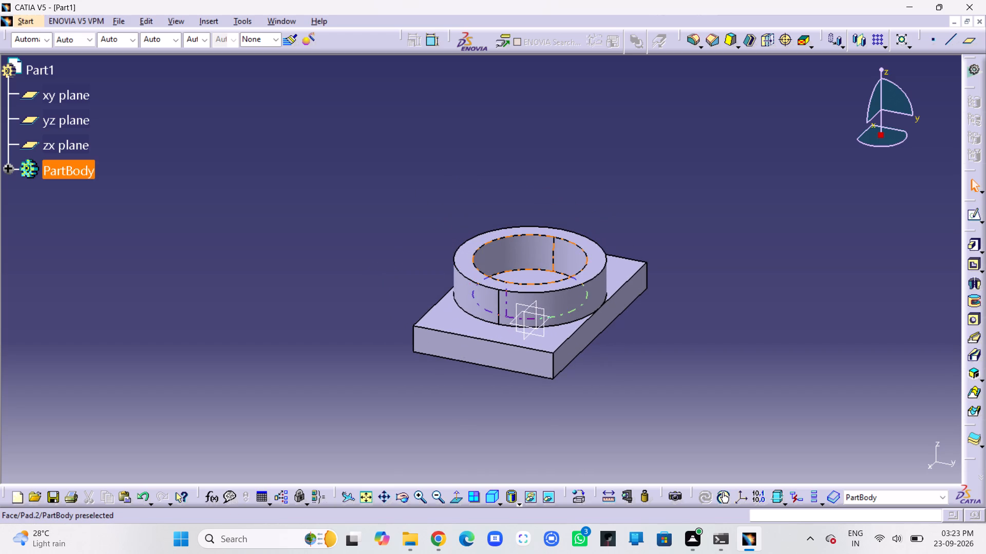
pyautogui.moveTo(528, 262); pyautogui.dragTo(529, 268, button='middle')
pyautogui.moveTo(528, 262); pyautogui.dragTo(523, 268, button='right')
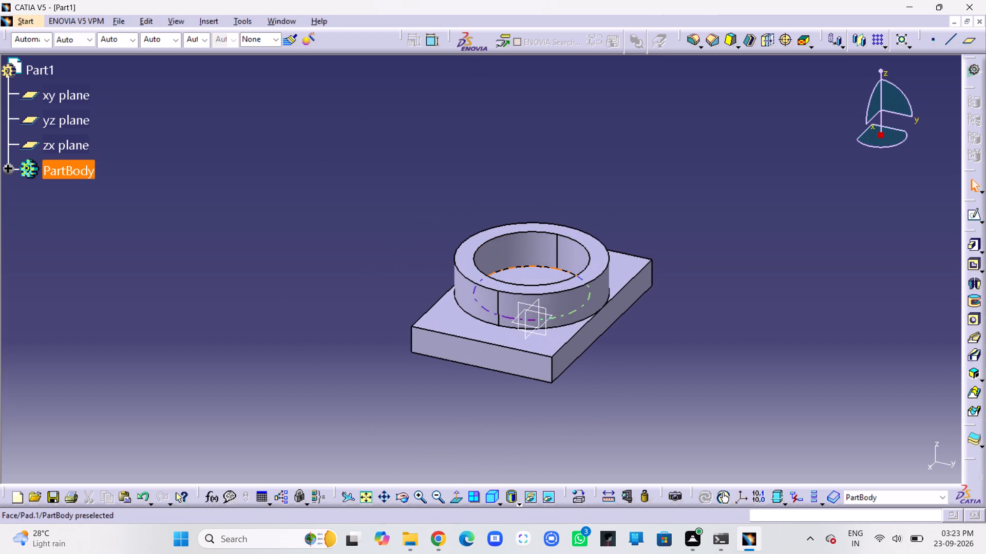
pyautogui.click(536, 273)
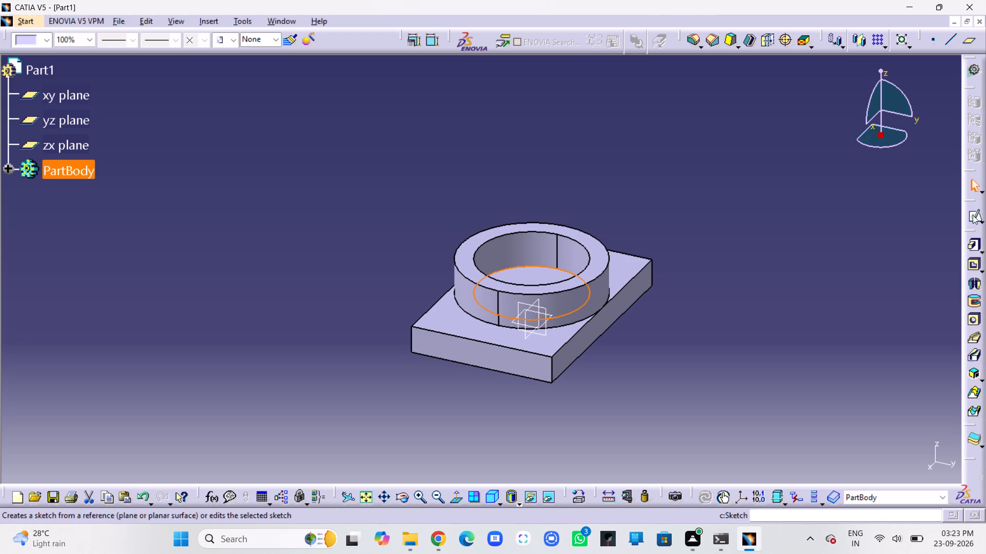
pyautogui.click(973, 215)
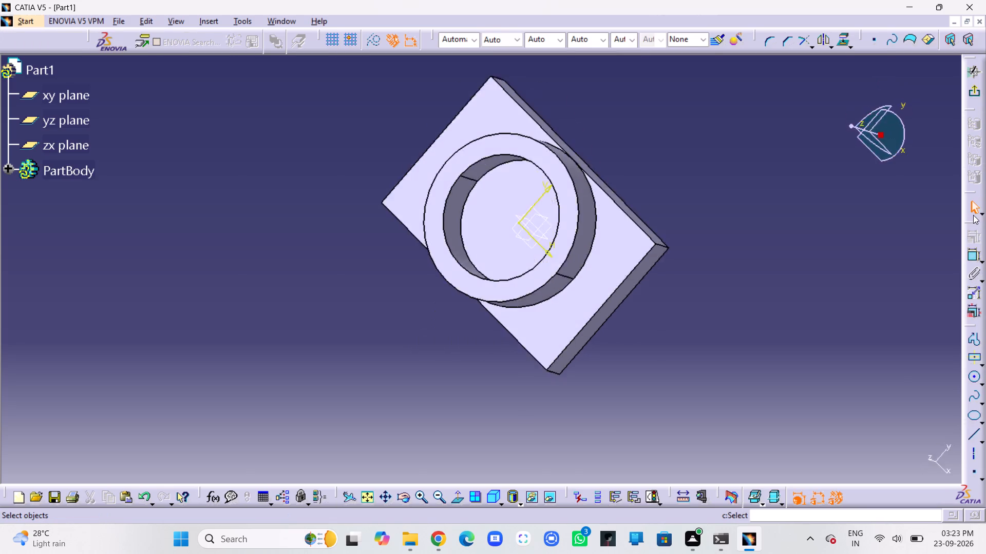
pyautogui.click(973, 375)
pyautogui.click(504, 208)
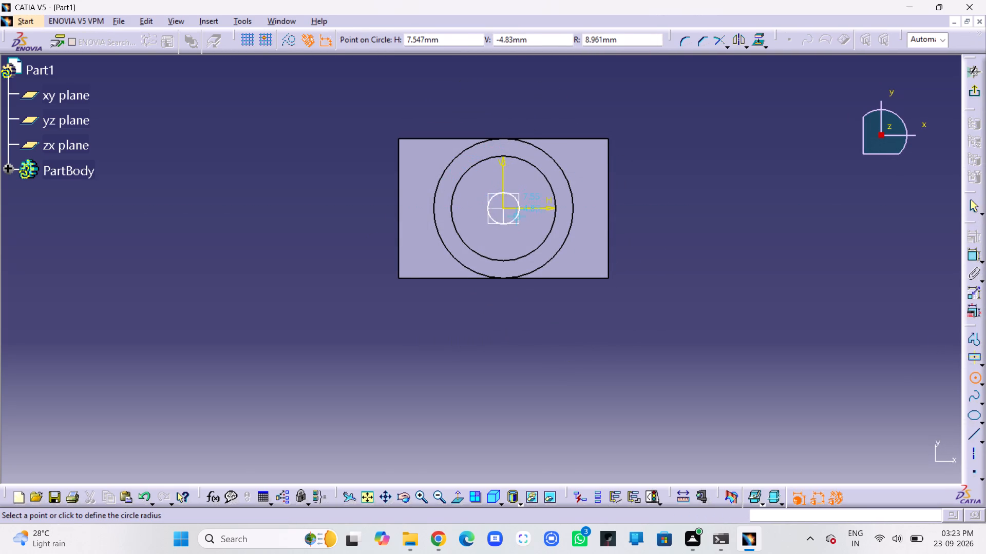
pyautogui.click(526, 231)
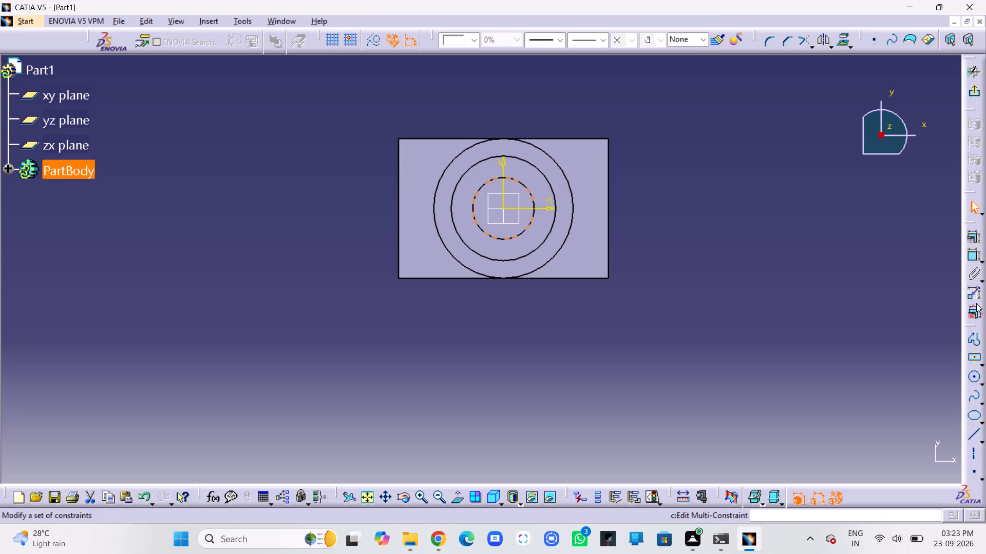
# Dimension the new circle's diameter, place the dimension outside the plate, and set it to 30 mm.
pyautogui.click(972, 255)
pyautogui.click(653, 164)
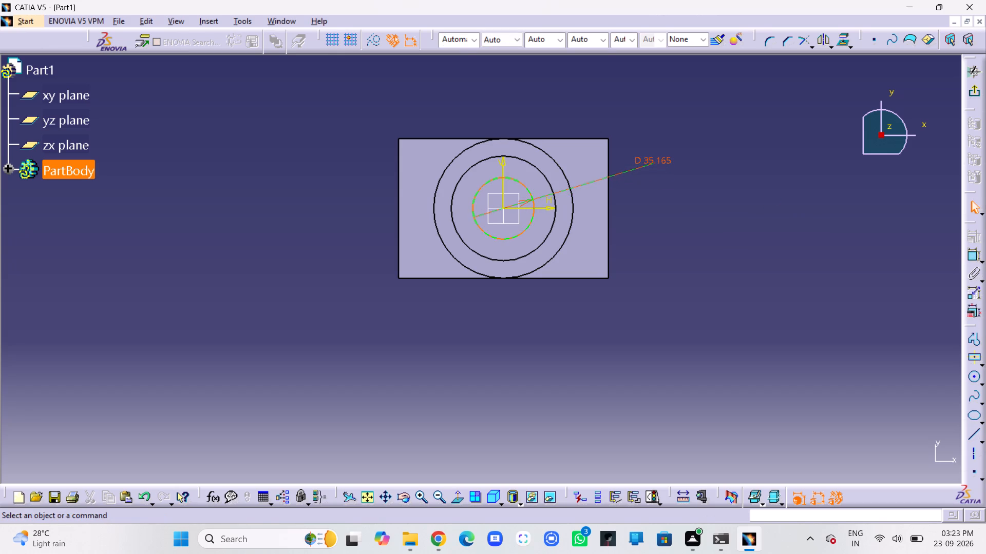
pyautogui.doubleClick(660, 161)
pyautogui.write('30')
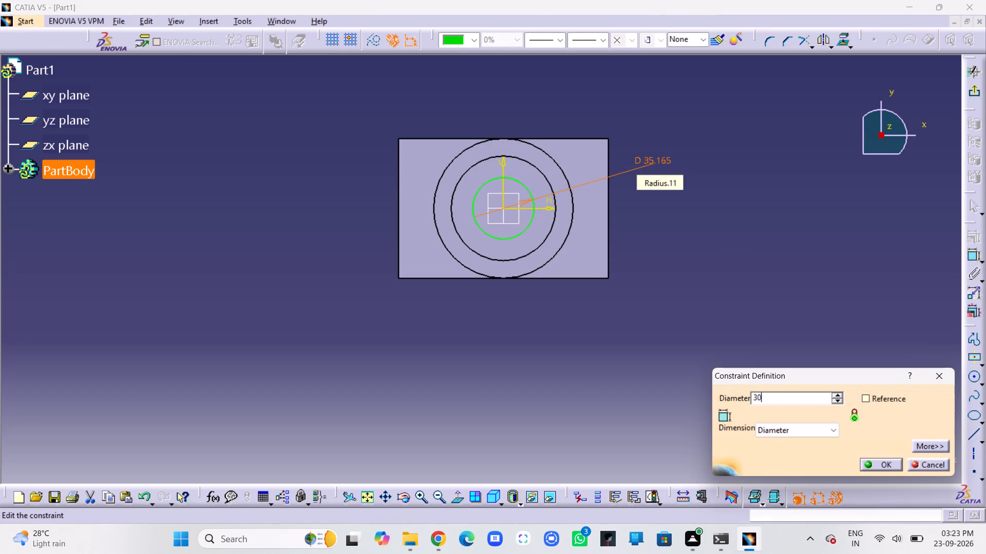
pyautogui.press('Return')
pyautogui.click(703, 186)
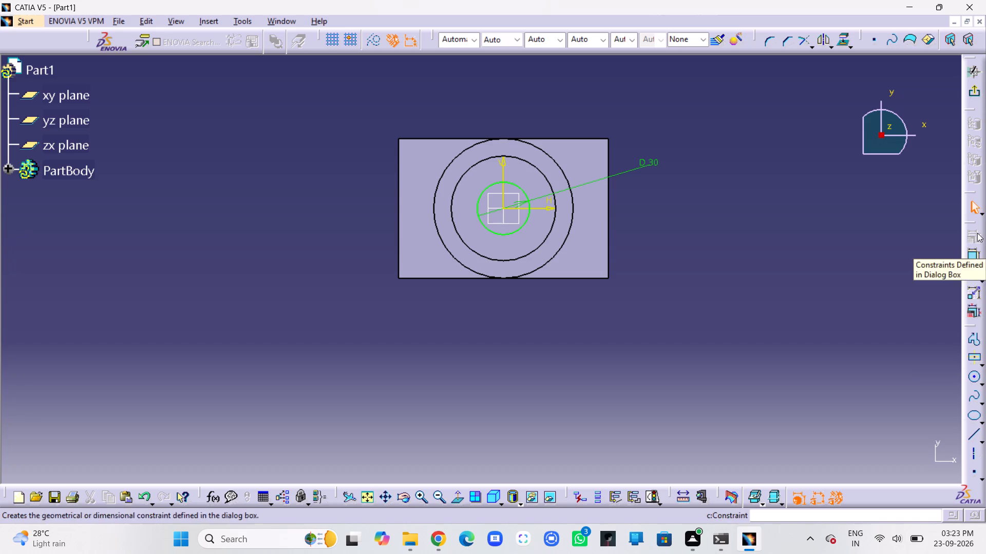
# Exit the sketch and cut the 30 mm circle through the plate as a pocket 20 mm deep, previewing it first.
pyautogui.click(976, 94)
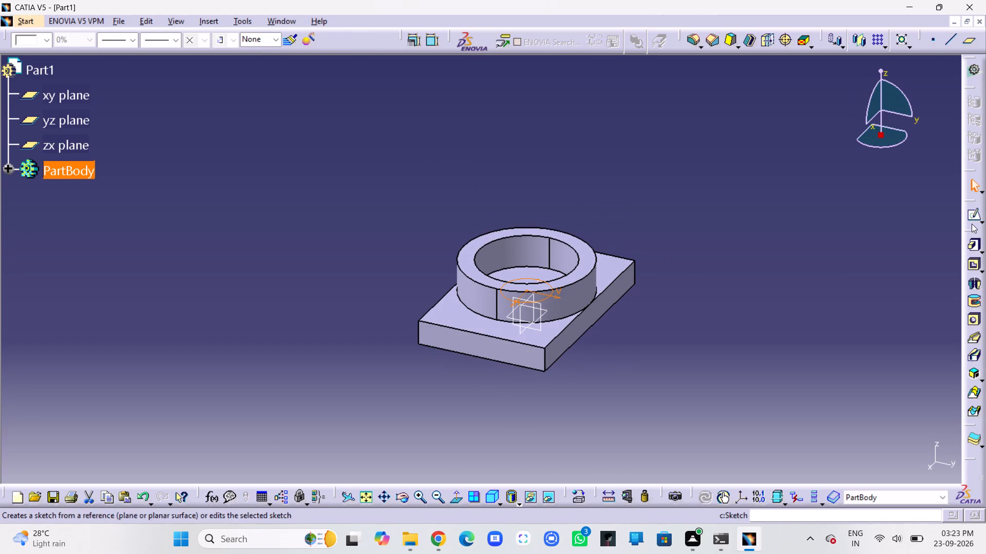
pyautogui.click(973, 265)
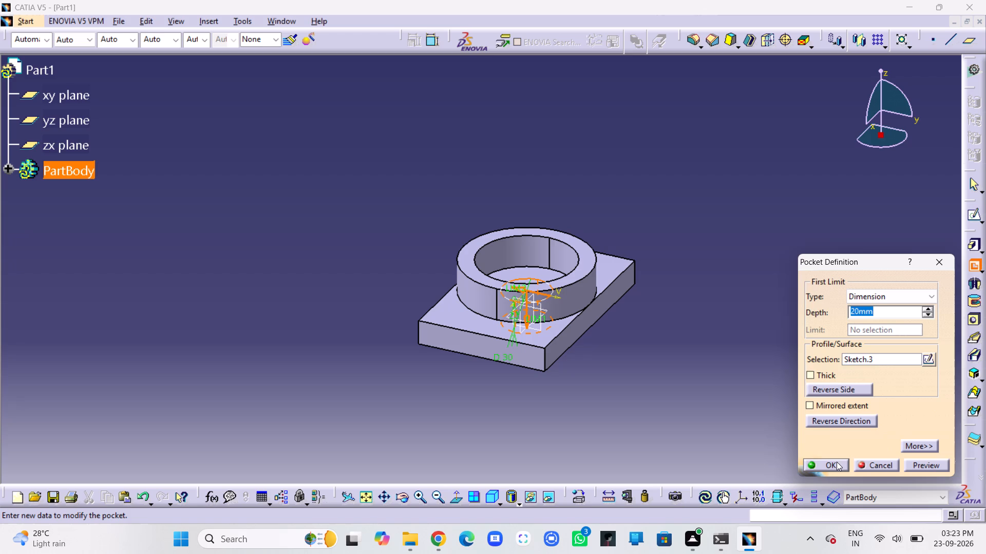
pyautogui.click(934, 460)
pyautogui.moveTo(658, 303); pyautogui.dragTo(644, 317, button='middle')
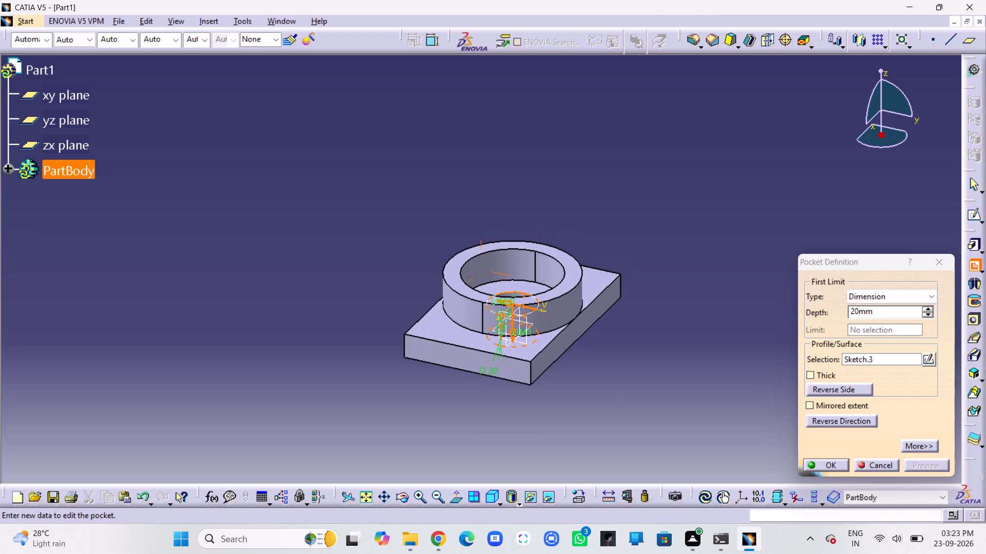
pyautogui.moveTo(644, 317); pyautogui.dragTo(482, 425, button='middle')
pyautogui.moveTo(641, 294); pyautogui.dragTo(482, 425, button='right')
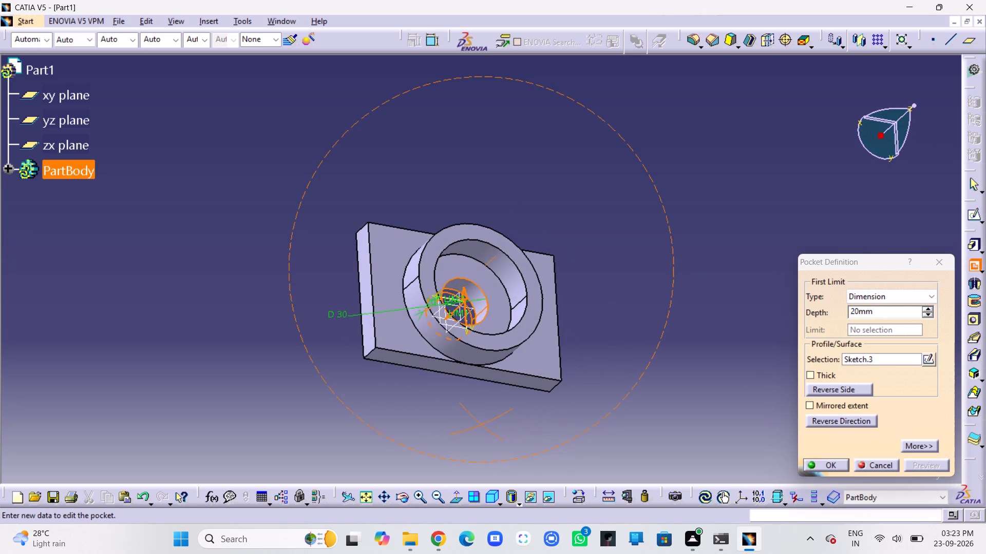
pyautogui.moveTo(482, 425); pyautogui.dragTo(489, 424, button='middle')
pyautogui.moveTo(482, 425); pyautogui.dragTo(489, 424, button='right')
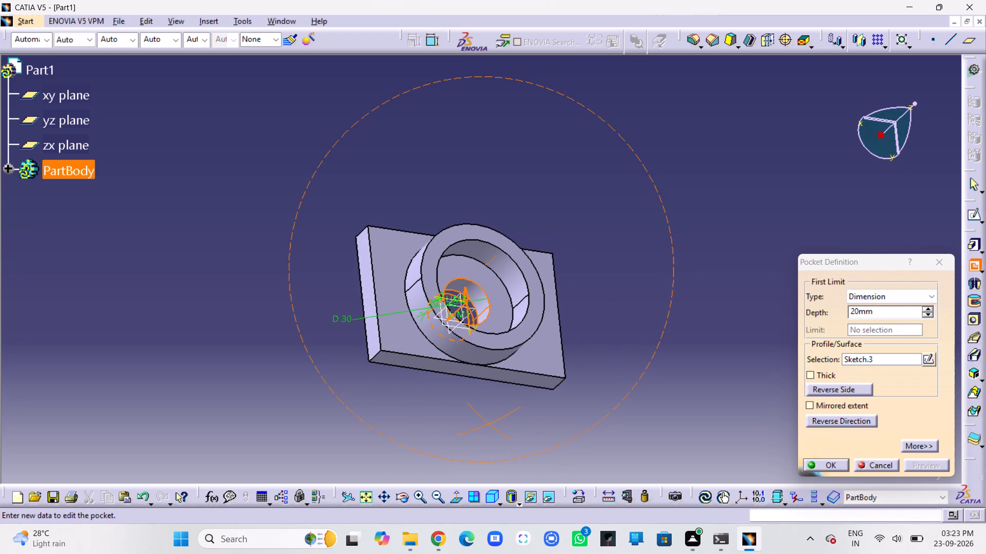
pyautogui.moveTo(489, 424); pyautogui.dragTo(489, 424, button='right')
pyautogui.moveTo(489, 424); pyautogui.dragTo(489, 424, button='middle')
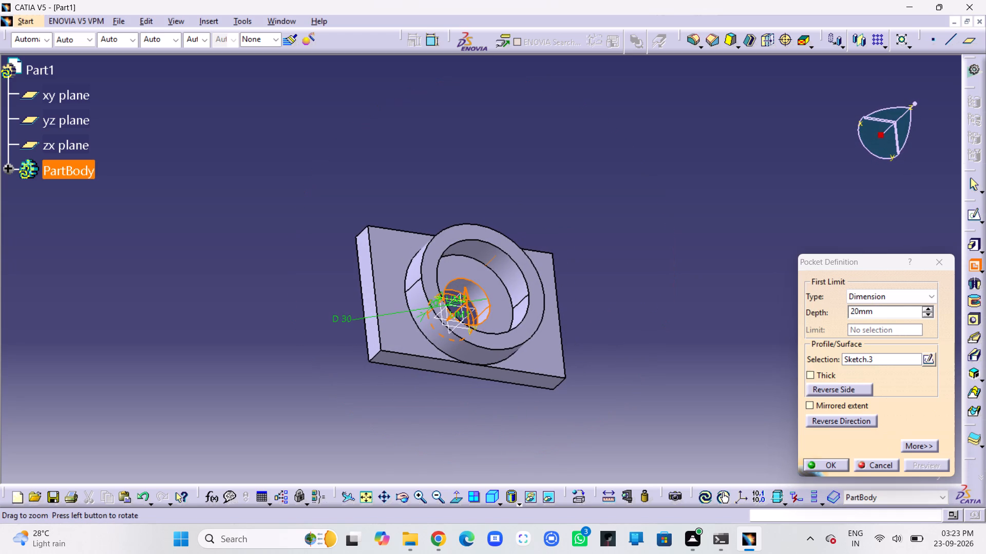
pyautogui.click(824, 462)
pyautogui.click(553, 400)
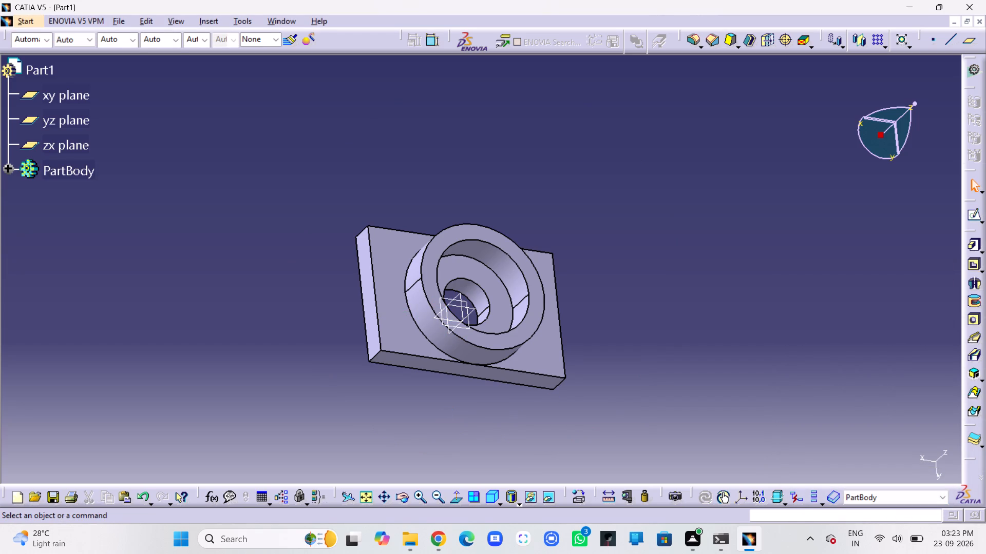
# Open a sketch on the base plate's 80 by 15 mm end face.
pyautogui.moveTo(432, 415); pyautogui.dragTo(700, 318, button='middle')
pyautogui.moveTo(435, 415); pyautogui.dragTo(700, 316, button='right')
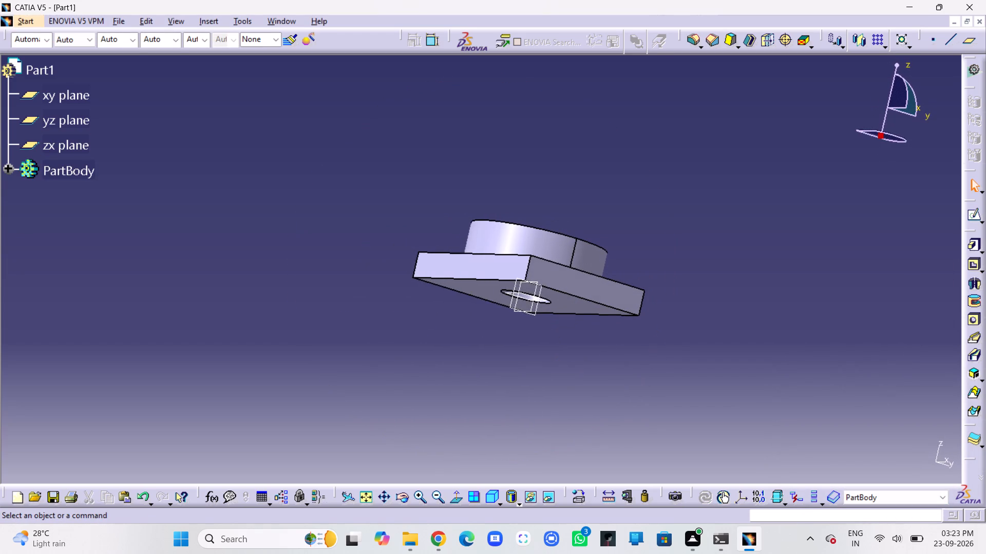
pyautogui.moveTo(421, 264); pyautogui.dragTo(394, 356, button='middle')
pyautogui.moveTo(421, 263); pyautogui.dragTo(394, 356, button='right')
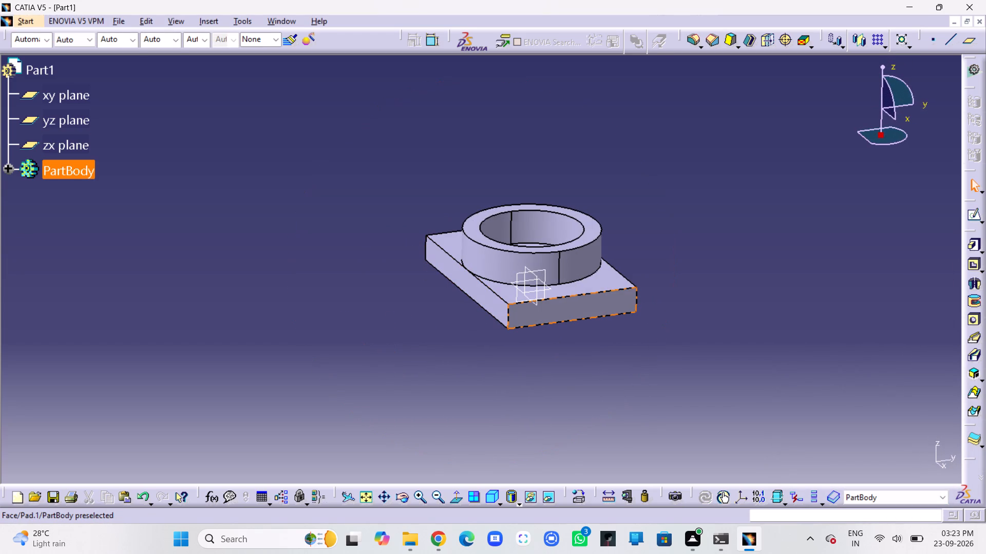
pyautogui.click(589, 308)
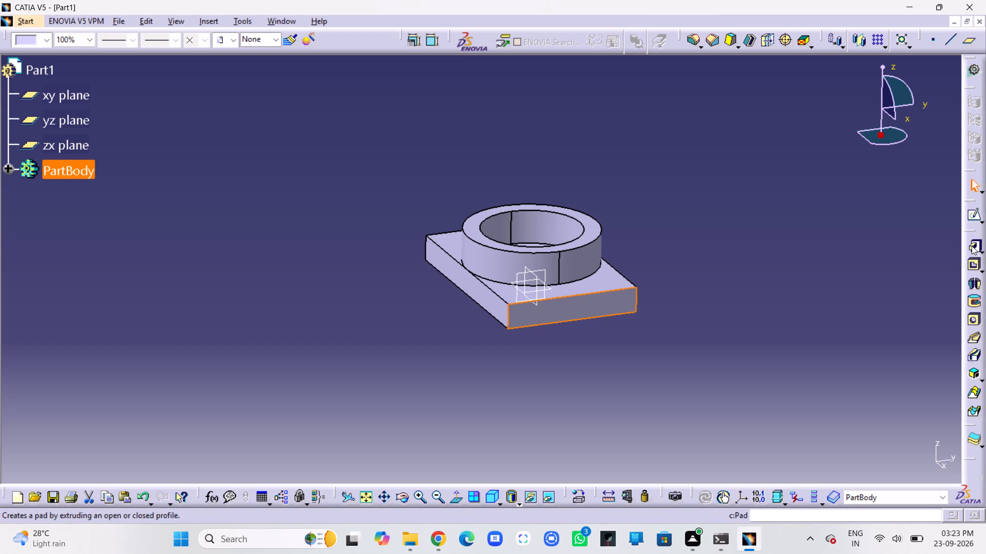
pyautogui.click(973, 219)
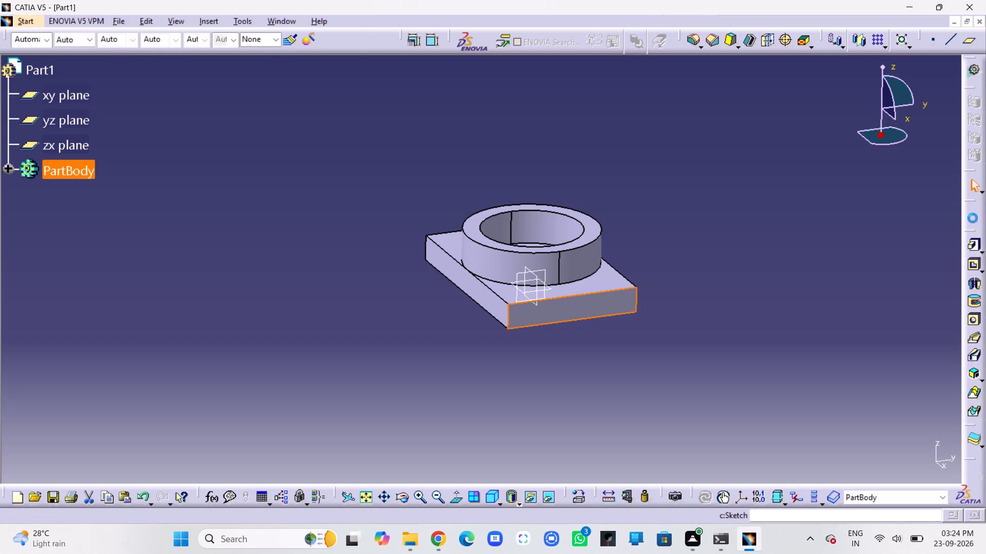
pyautogui.moveTo(733, 361); pyautogui.dragTo(625, 270, button='middle')
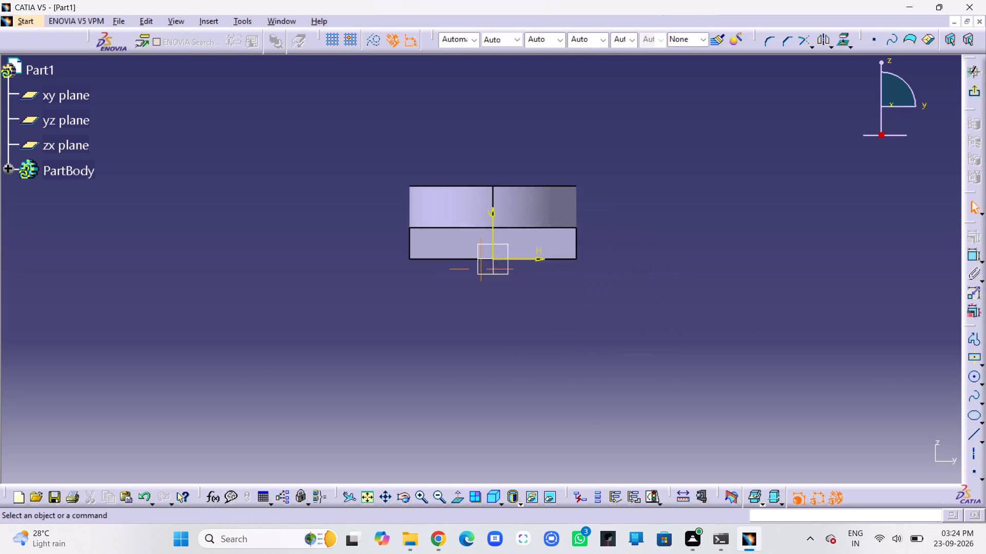
pyautogui.moveTo(625, 270); pyautogui.dragTo(608, 262, button='middle')
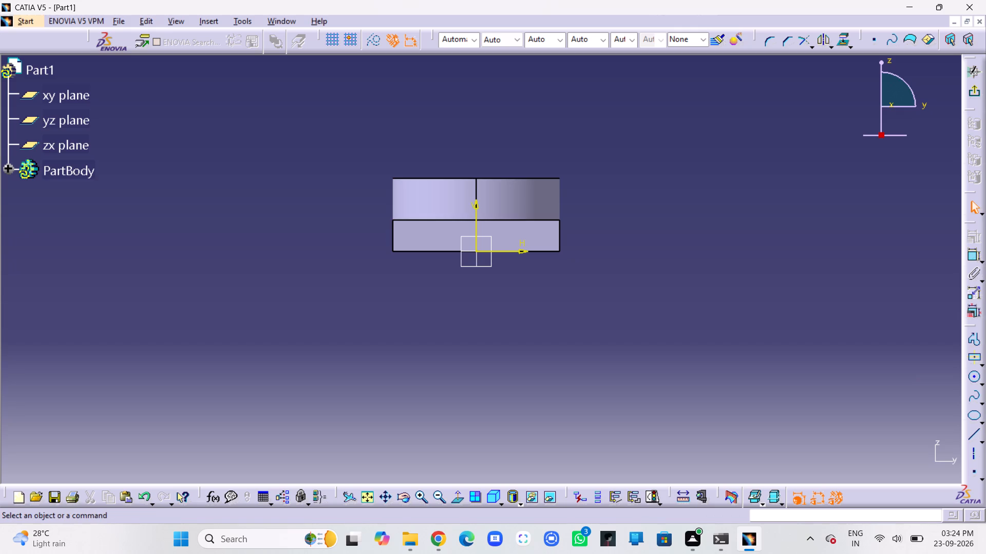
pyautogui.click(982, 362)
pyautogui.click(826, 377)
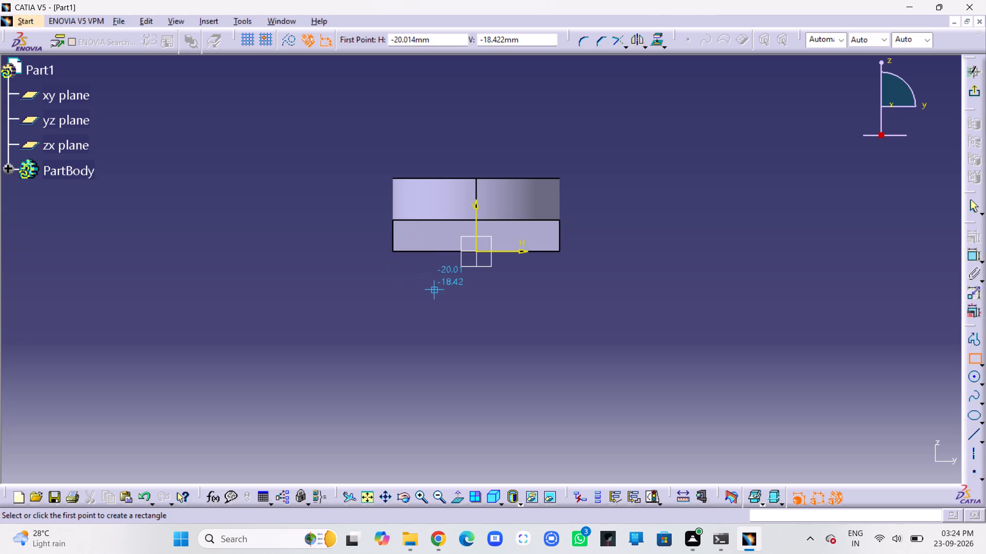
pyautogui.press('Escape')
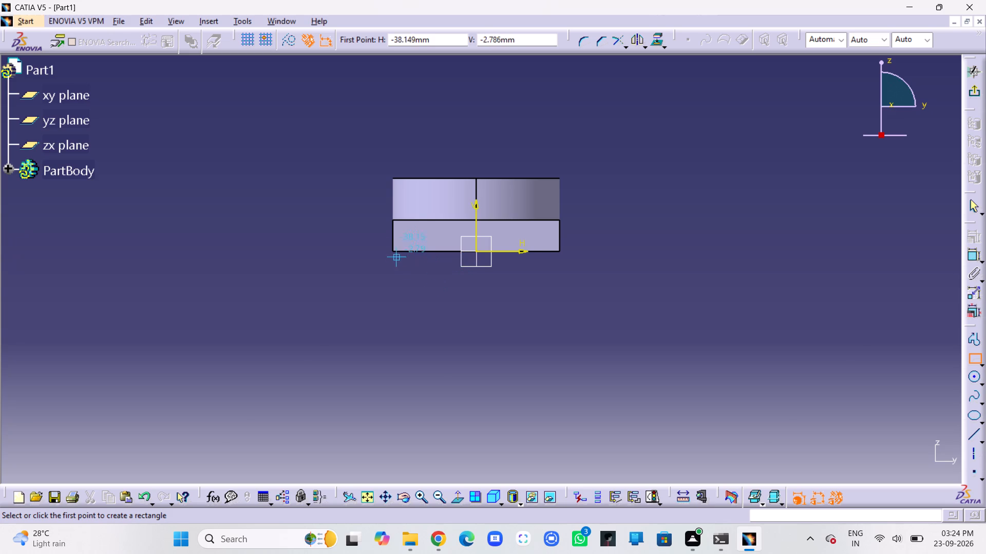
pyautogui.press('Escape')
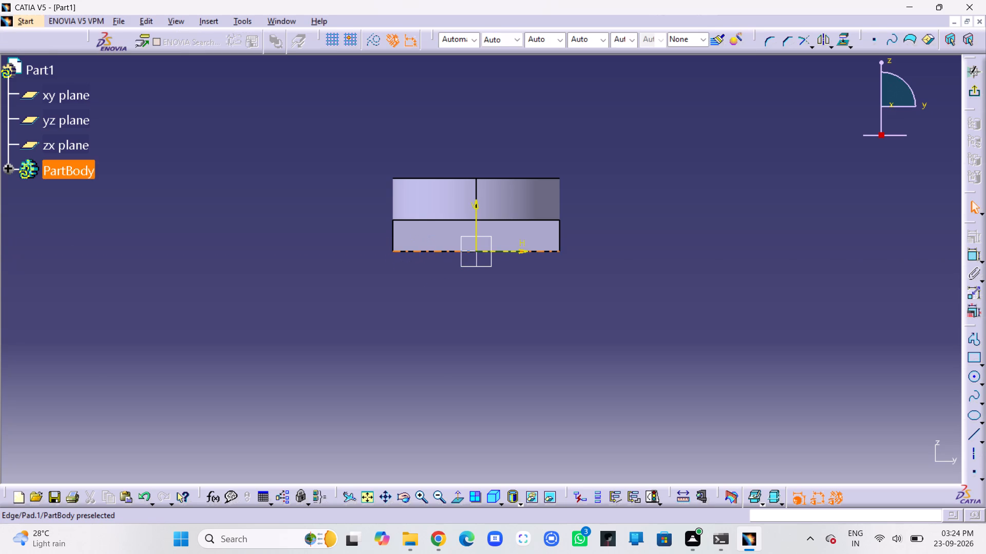
# Project the end face's upper edge into the sketch and convert the projected line to a construction element.
pyautogui.click(412, 250)
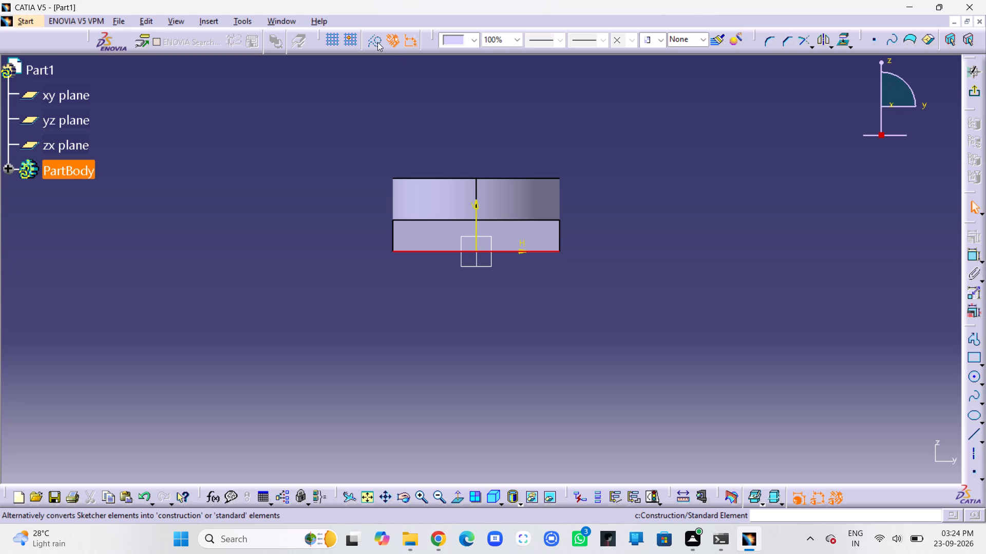
pyautogui.press('Escape')
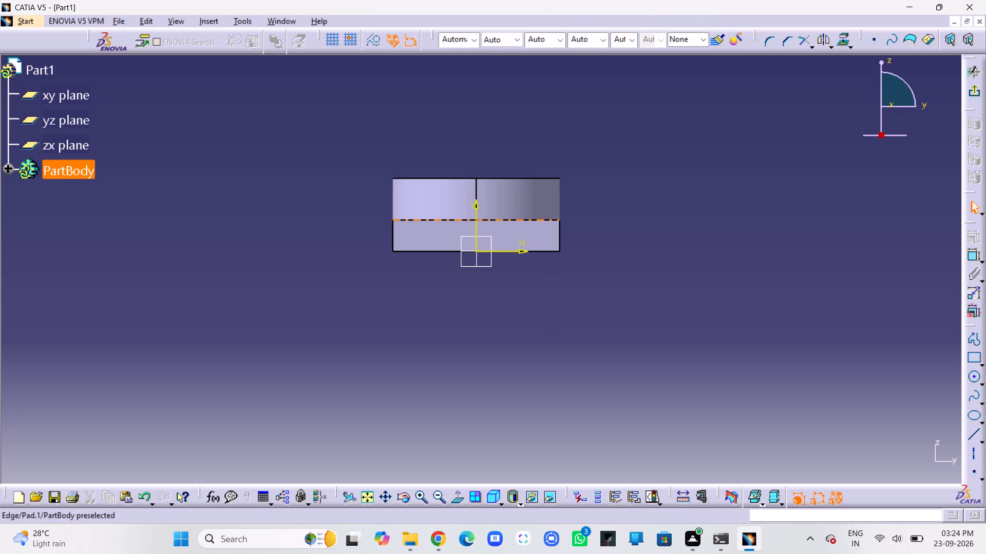
pyautogui.click(404, 219)
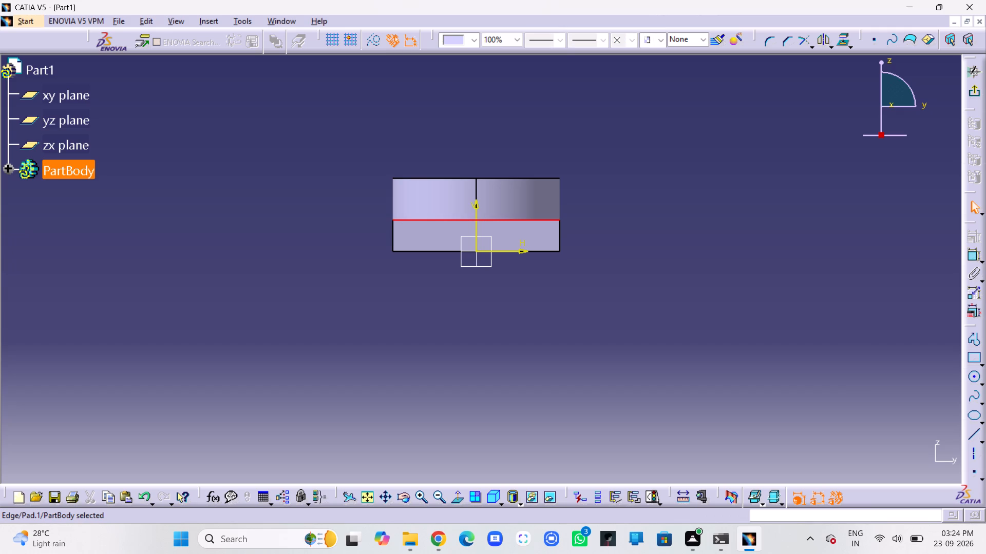
pyautogui.click(841, 44)
pyautogui.click(707, 240)
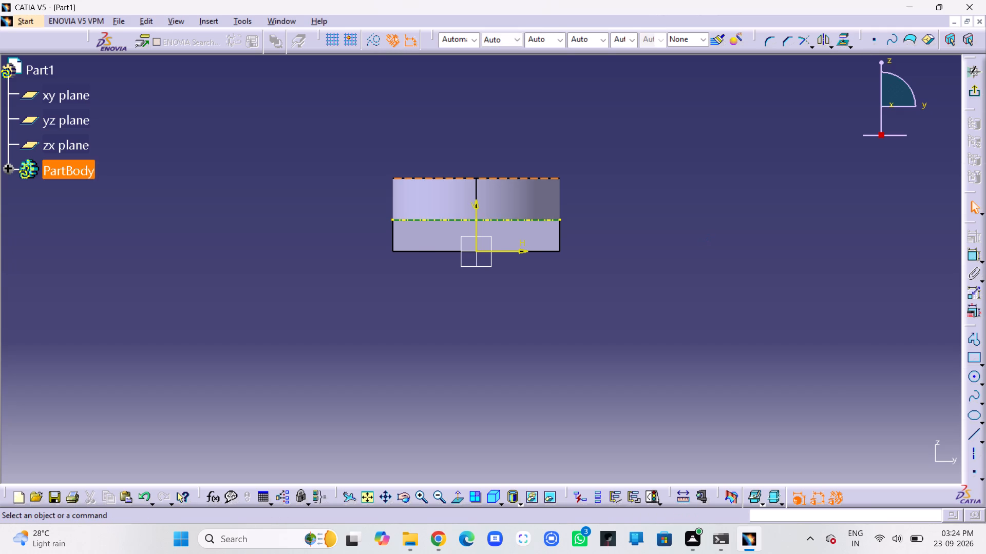
pyautogui.click(544, 219)
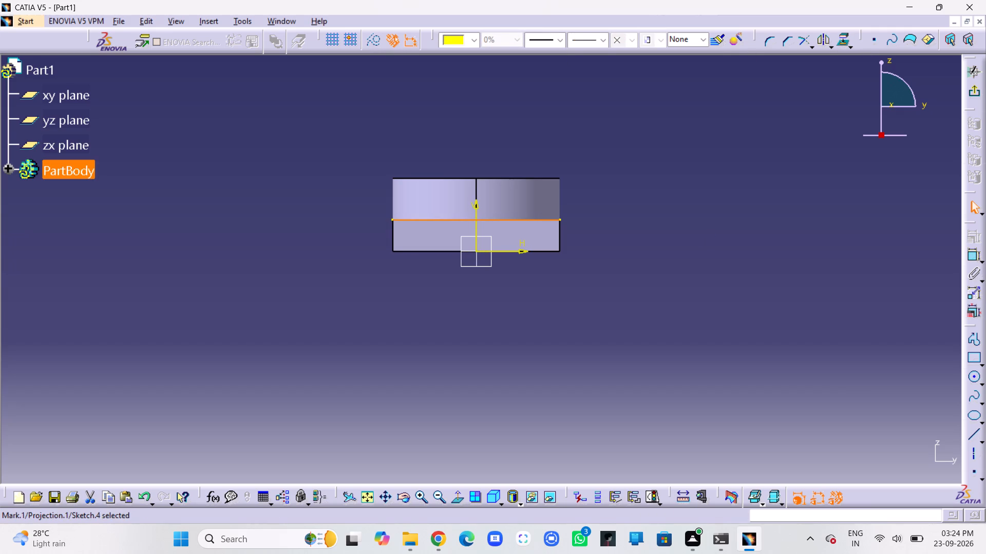
pyautogui.click(372, 43)
pyautogui.click(678, 181)
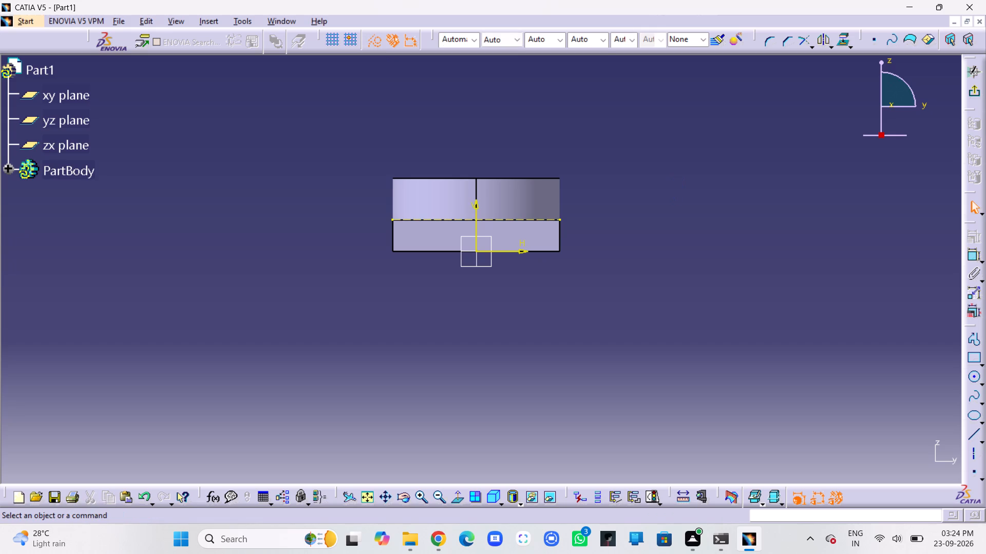
# With construction mode off, draw an 80 mm wide, about 57 mm high rectangle extending downward from the projected edge.
pyautogui.click(977, 358)
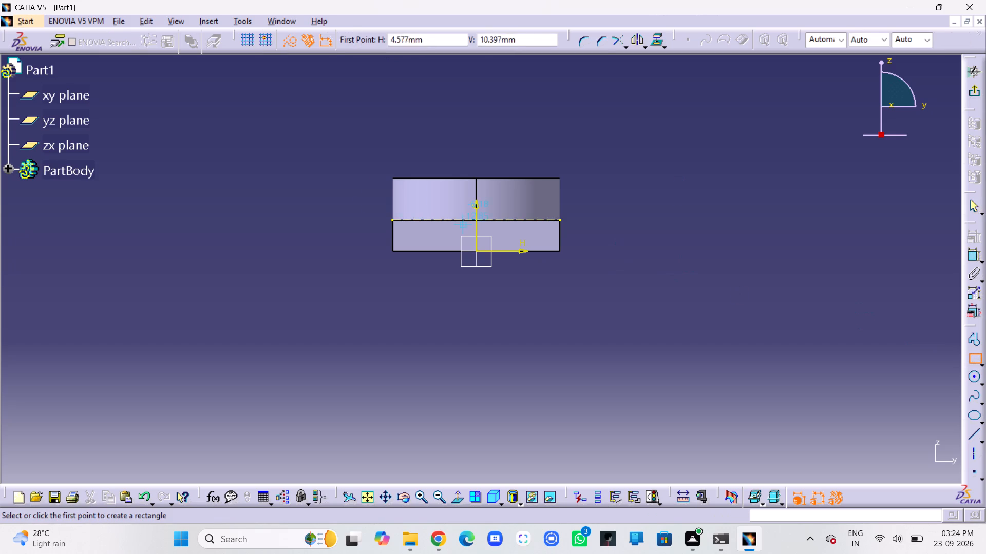
pyautogui.click(392, 220)
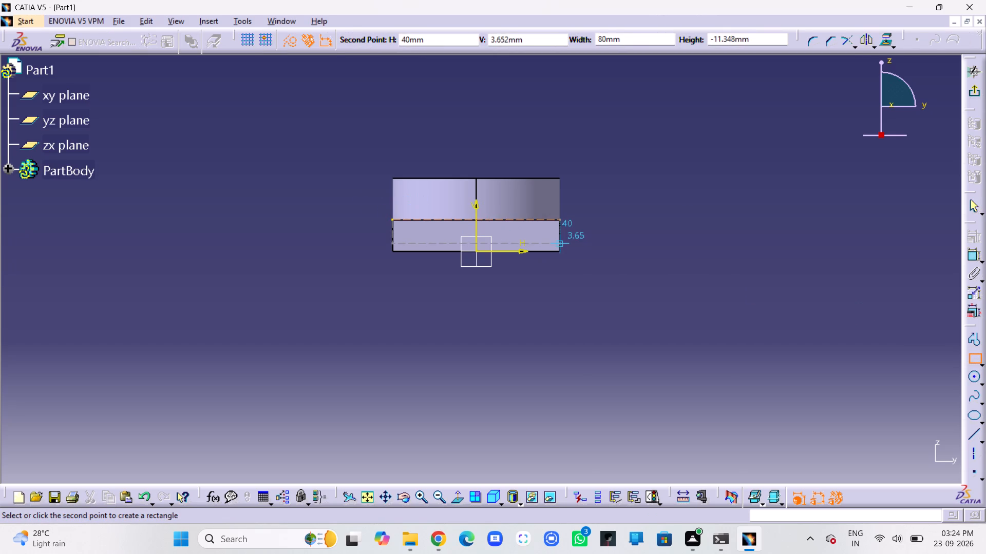
pyautogui.click(293, 40)
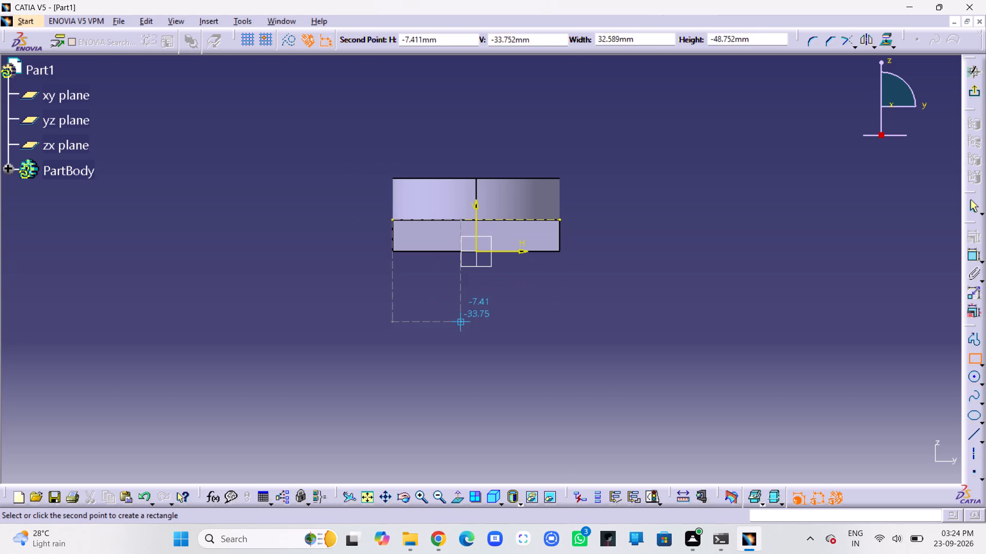
pyautogui.press('Escape')
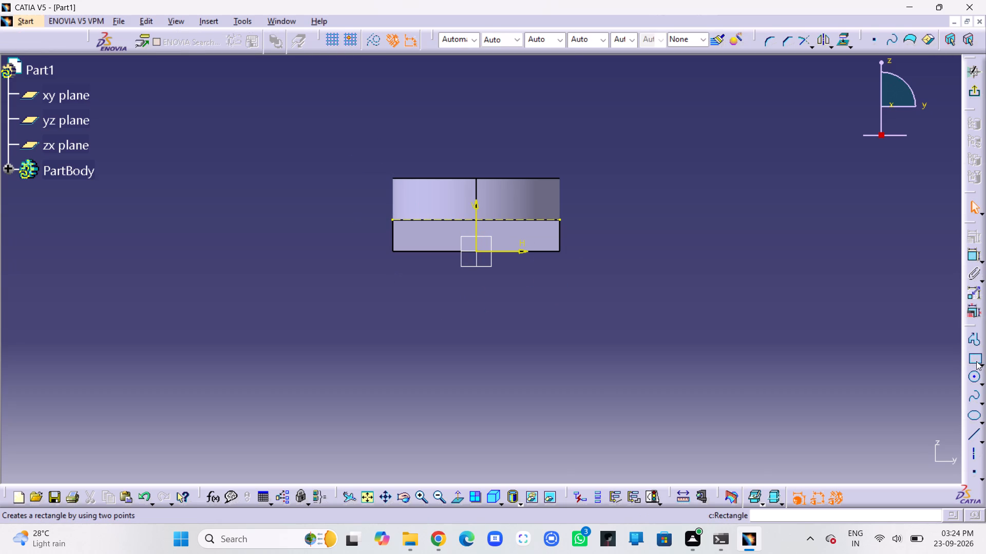
pyautogui.click(976, 361)
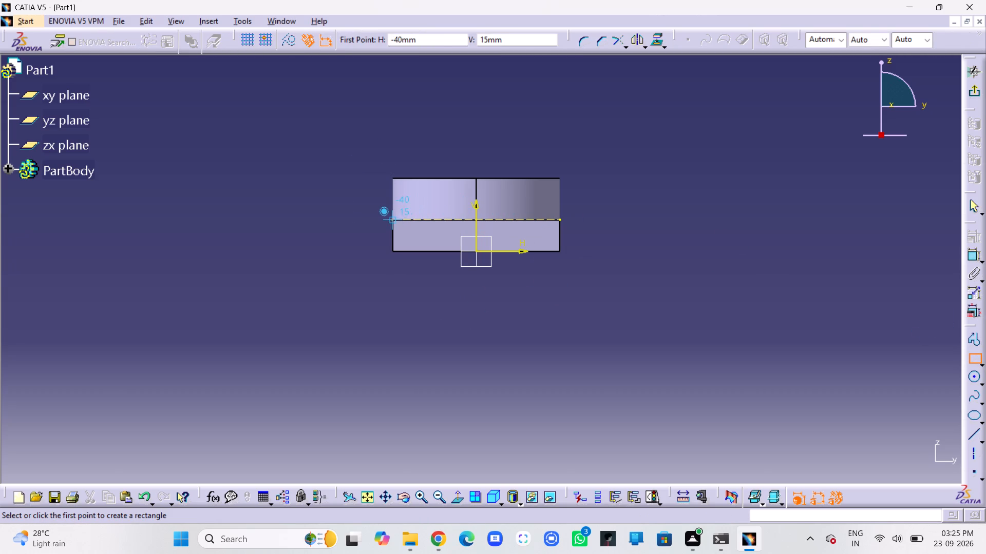
pyautogui.click(392, 221)
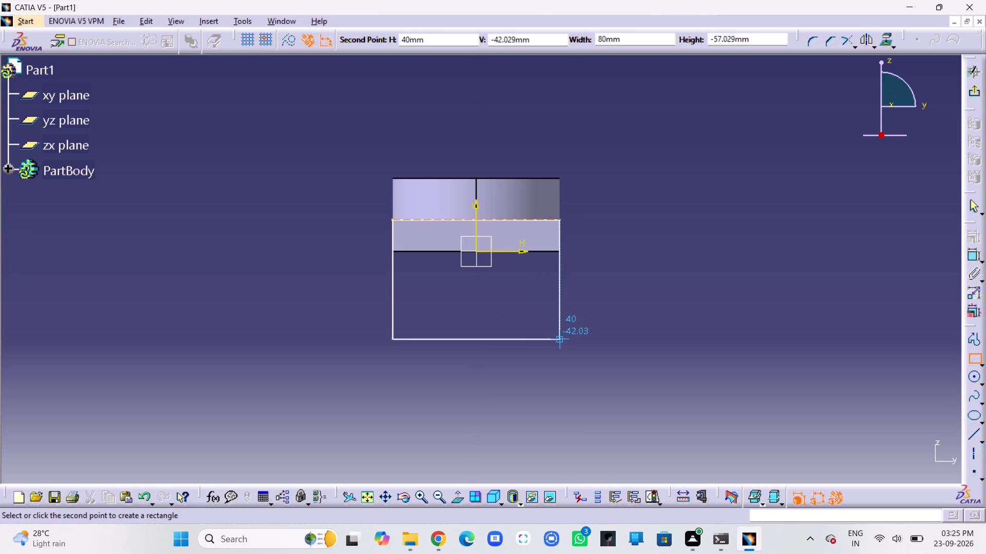
pyautogui.click(560, 340)
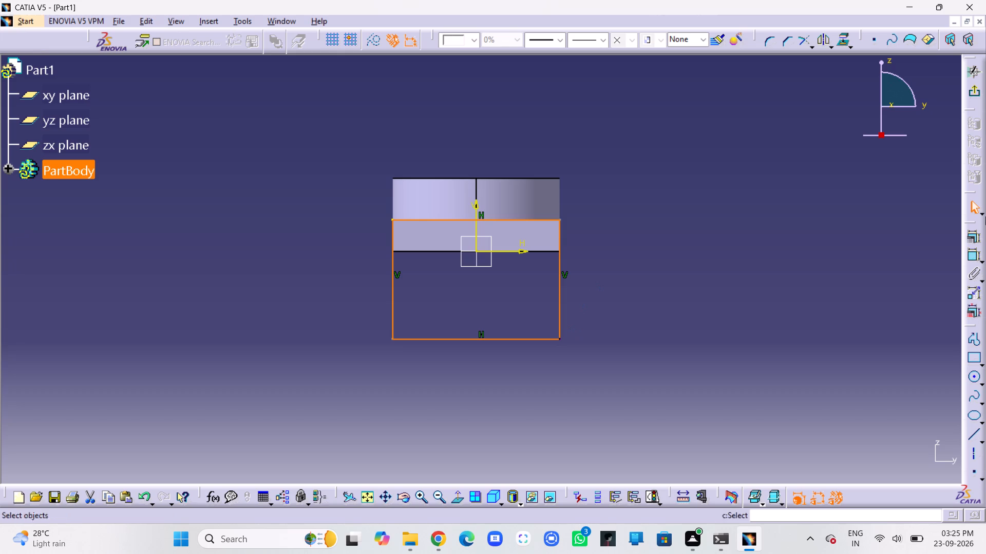
# Dimension the rectangle's vertical side, place the dimension beside it, and set it to 50 mm.
pyautogui.click(974, 260)
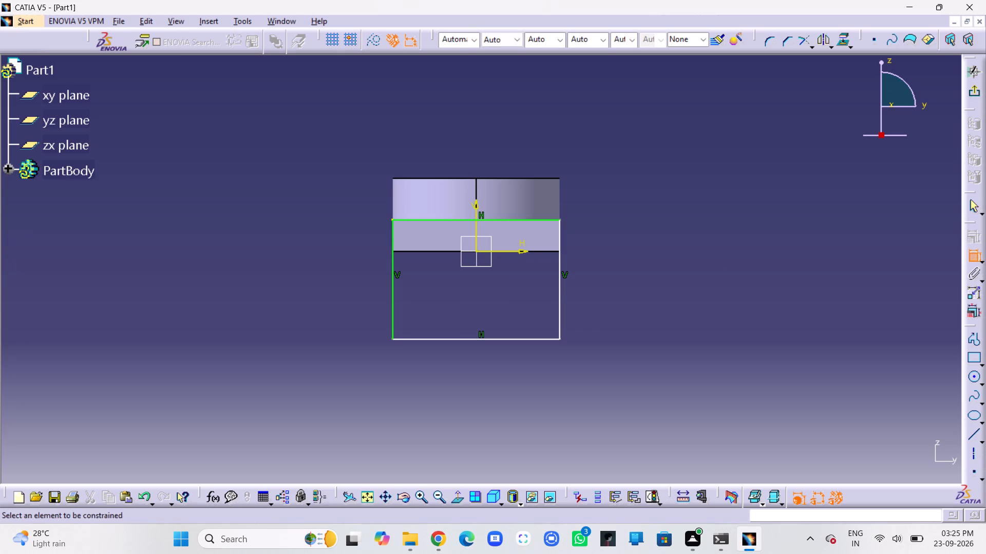
pyautogui.click(561, 294)
pyautogui.click(595, 280)
pyautogui.click(604, 275)
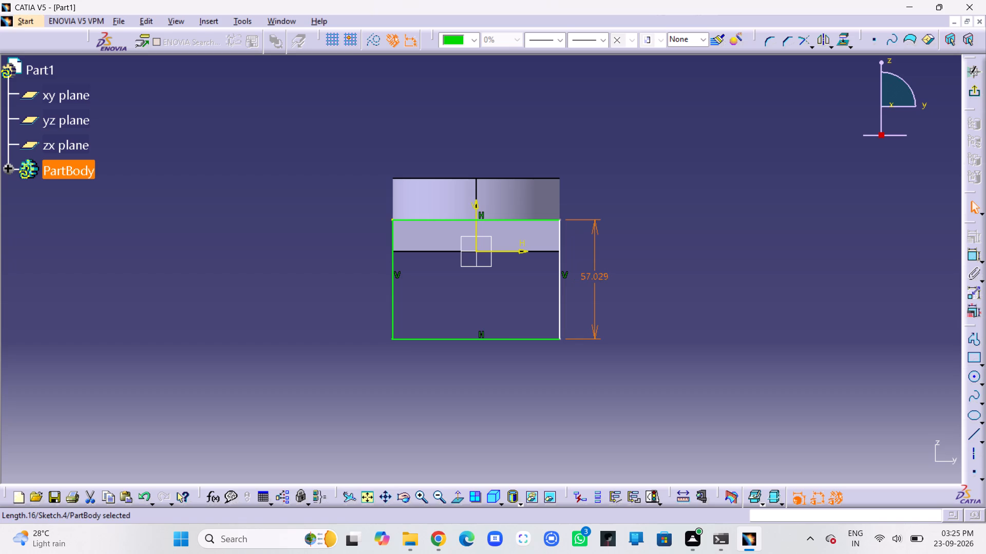
pyautogui.doubleClick(604, 275)
pyautogui.write('50')
pyautogui.press('Return')
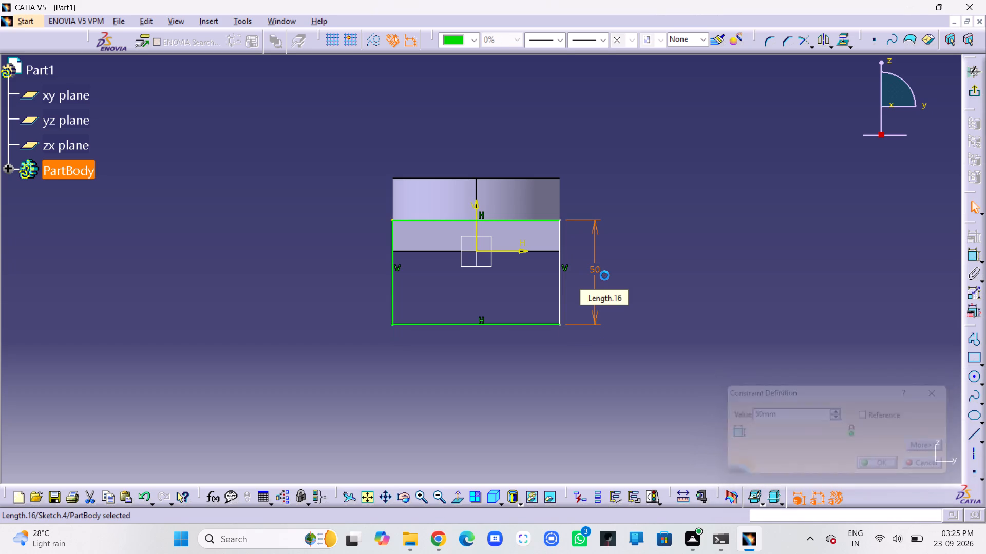
pyautogui.click(661, 281)
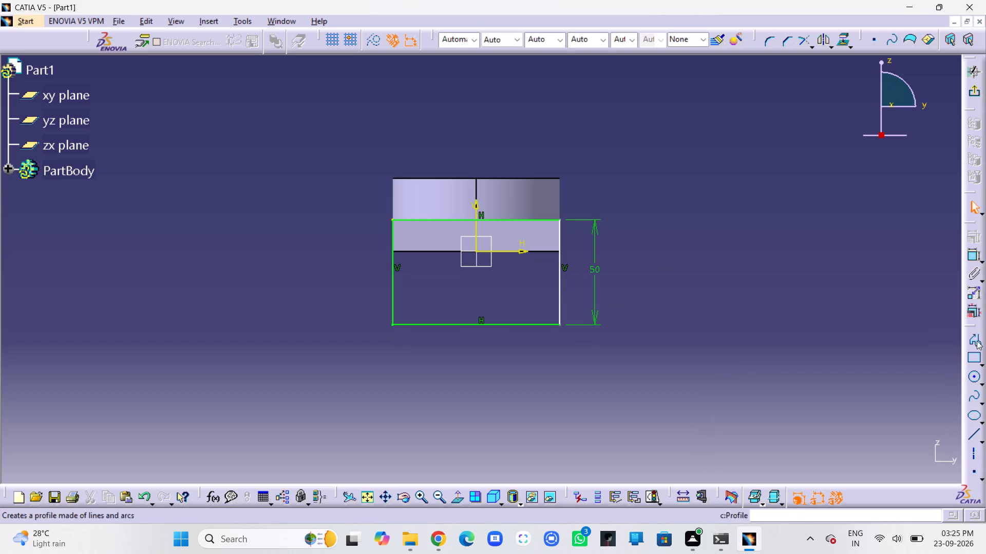
# Draw a 40 mm radius circle centered on the midpoint of the rectangle's bottom line, passing through its corner.
pyautogui.click(975, 380)
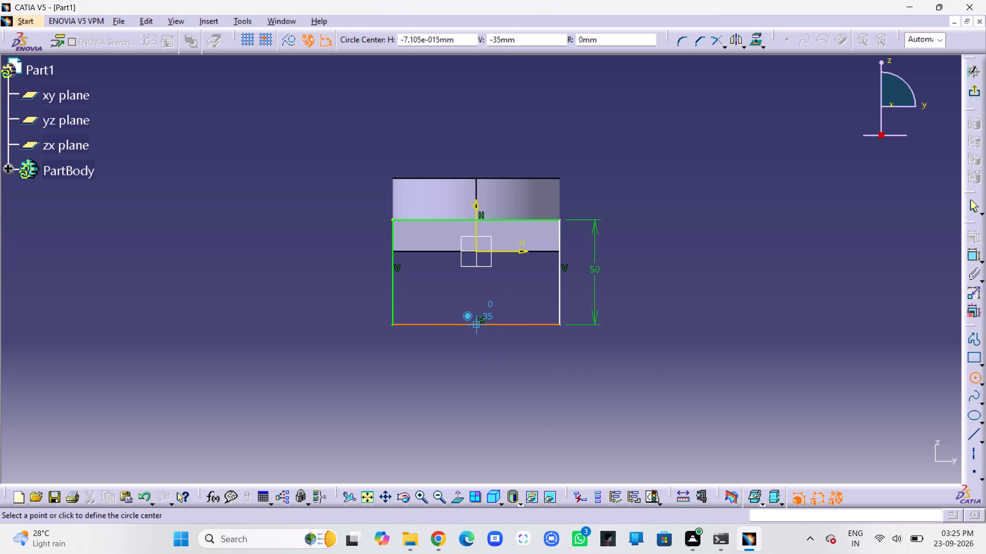
pyautogui.click(476, 326)
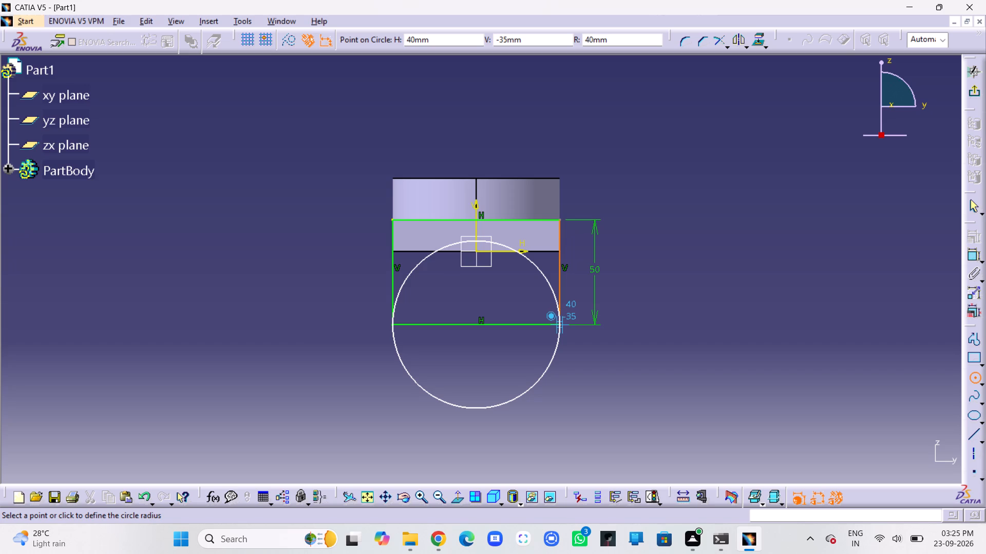
pyautogui.click(561, 324)
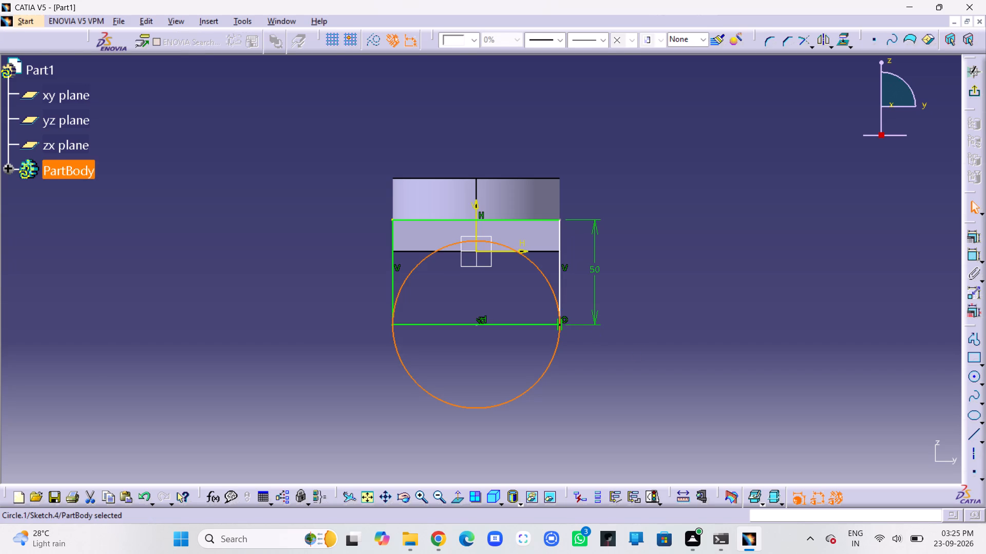
pyautogui.click(880, 360)
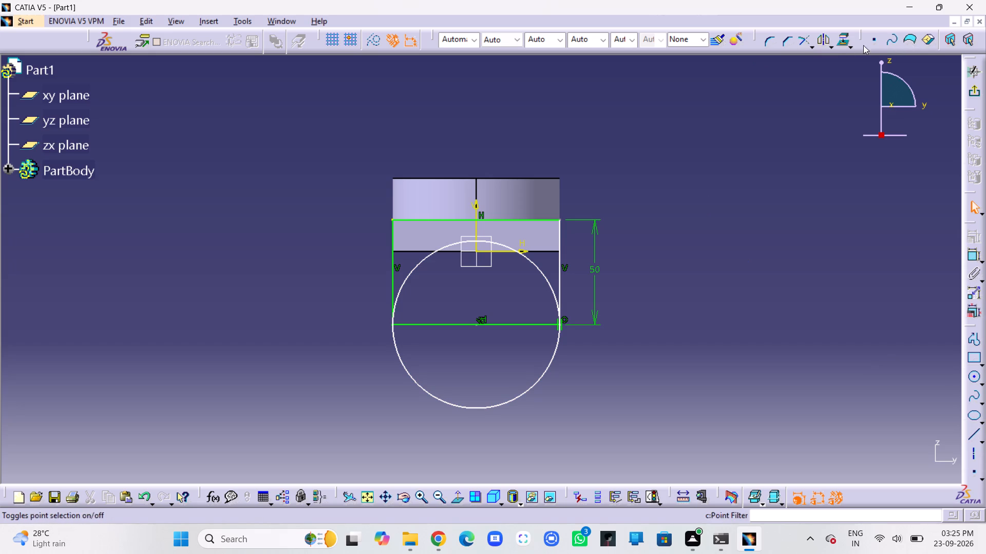
# Quick-trim the circle's upper half inside the rectangle, leaving the semicircle below it.
pyautogui.click(815, 43)
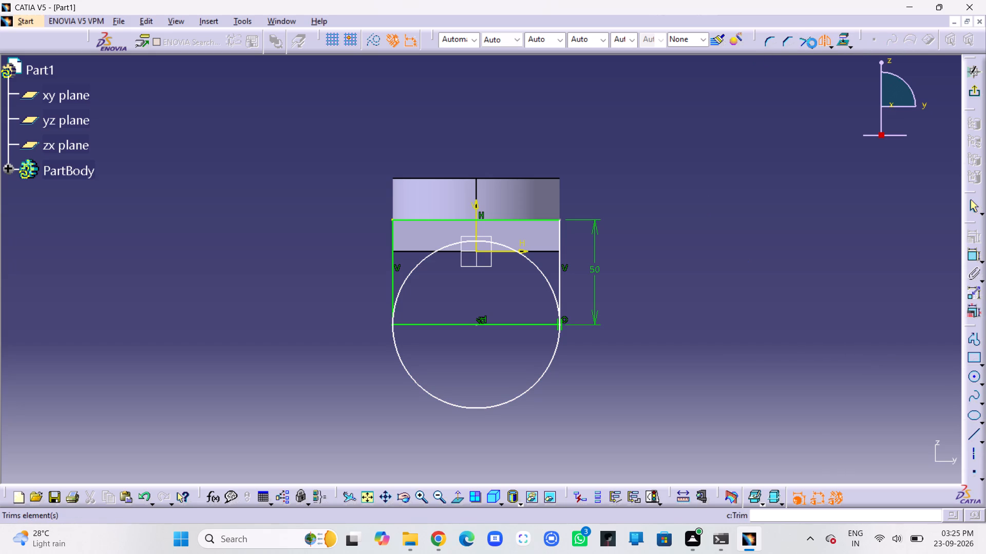
pyautogui.click(812, 46)
pyautogui.click(819, 101)
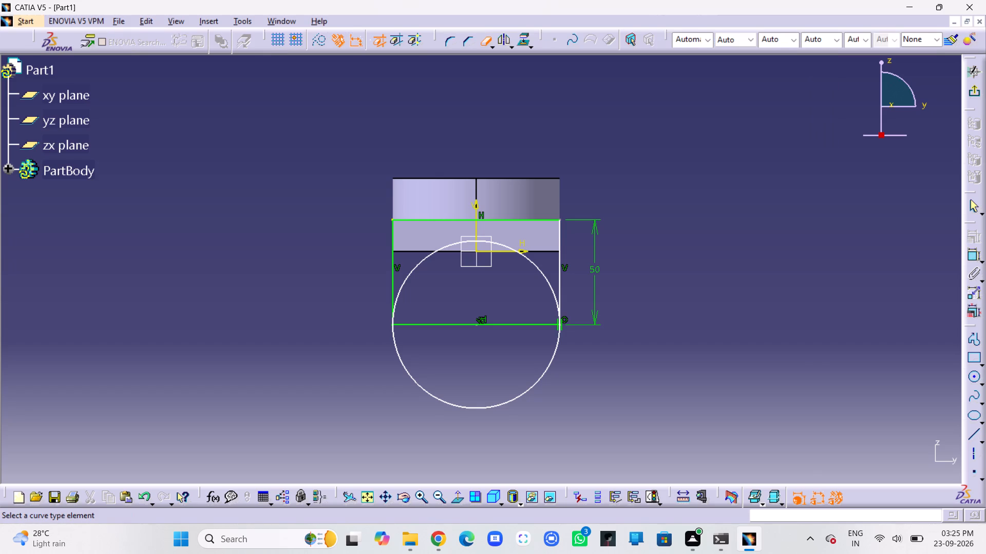
pyautogui.click(733, 262)
pyautogui.click(545, 278)
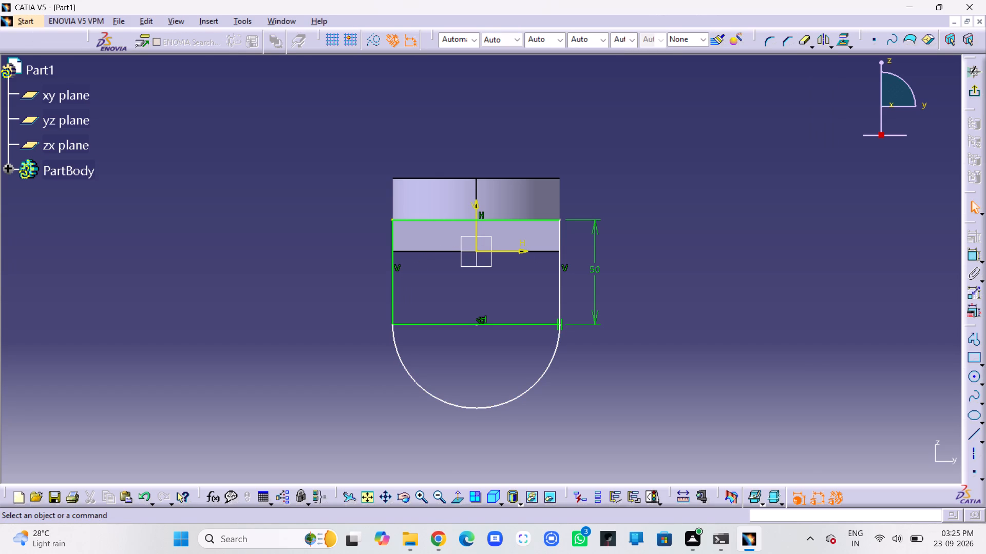
pyautogui.click(842, 337)
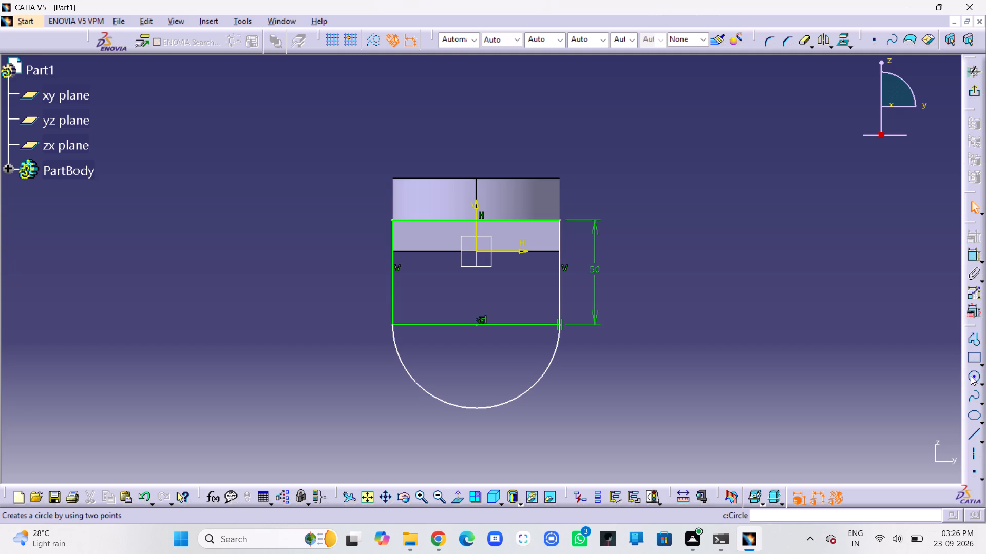
# Draw a circle about 35 mm in diameter, concentric with the semicircle.
pyautogui.click(976, 376)
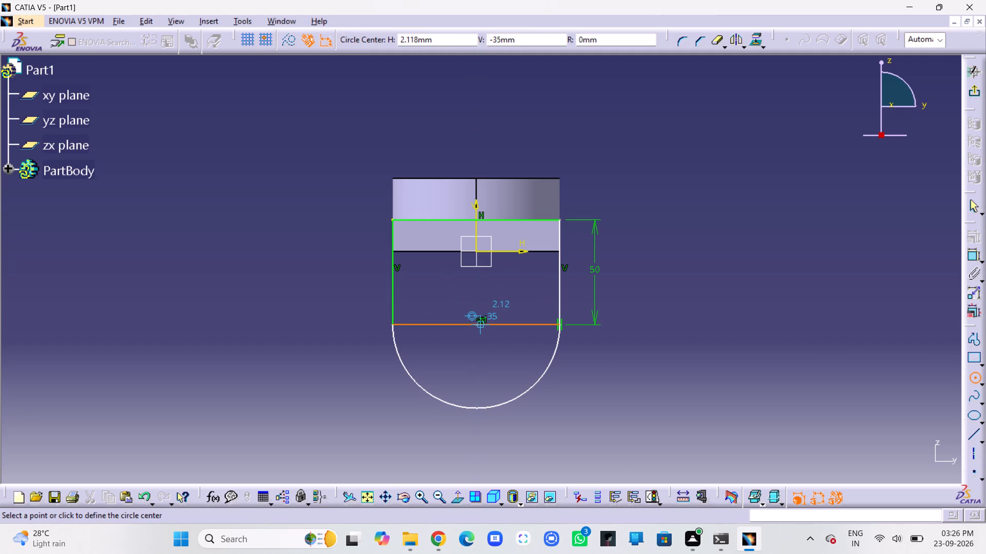
pyautogui.click(478, 324)
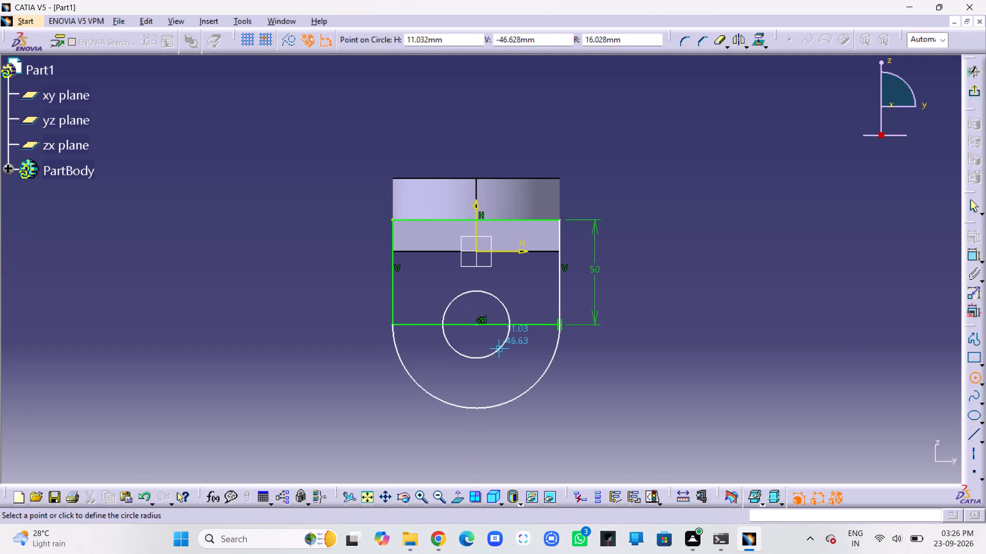
pyautogui.click(501, 352)
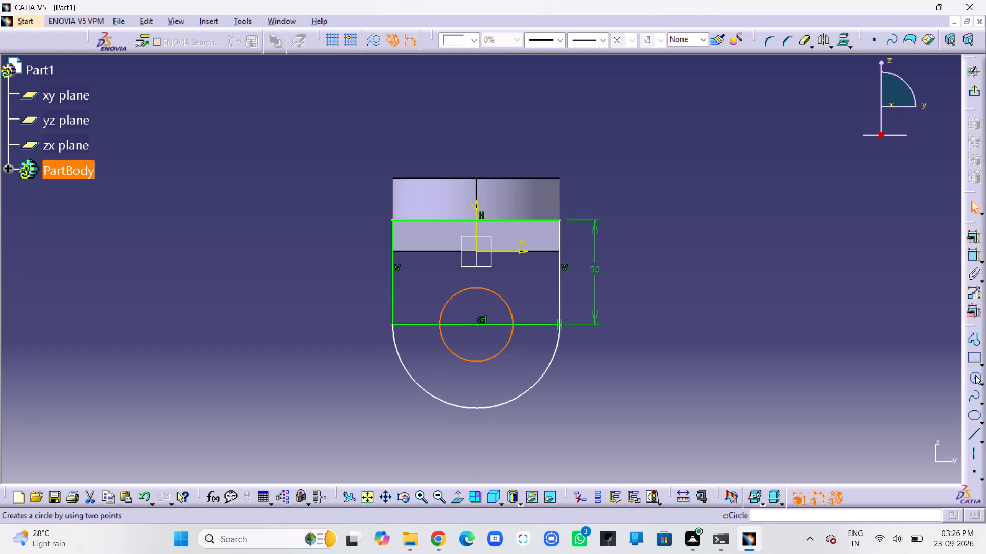
# Dimension the inner circle's diameter, place the dimension outside the profile, and set it to 32 mm.
pyautogui.click(974, 257)
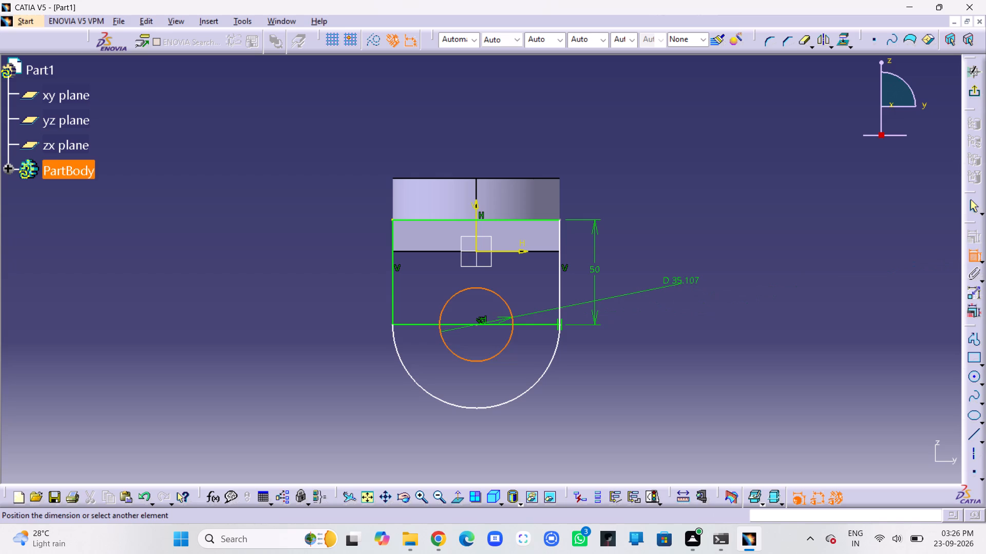
pyautogui.click(680, 283)
pyautogui.click(690, 279)
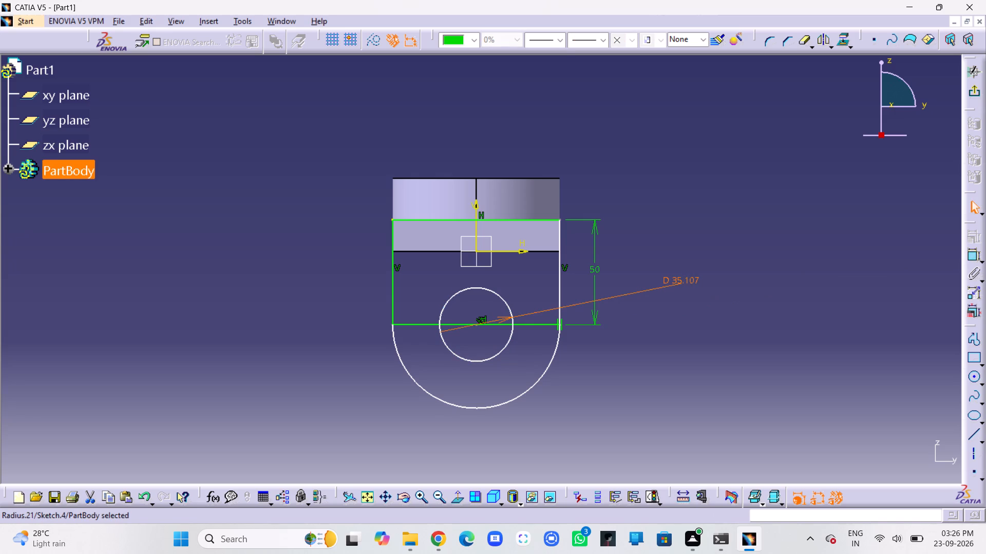
pyautogui.doubleClick(690, 279)
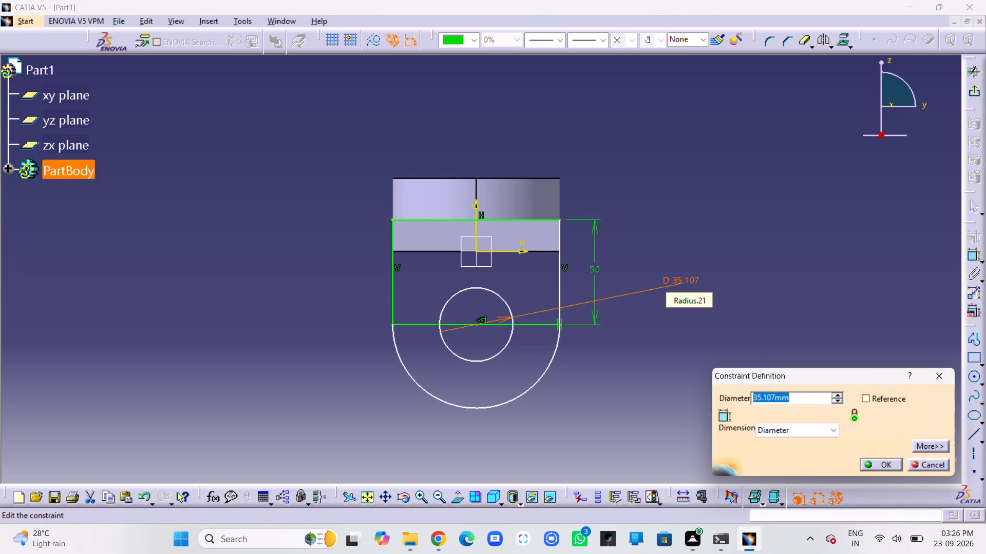
pyautogui.write('32')
pyautogui.press('Return')
pyautogui.click(720, 239)
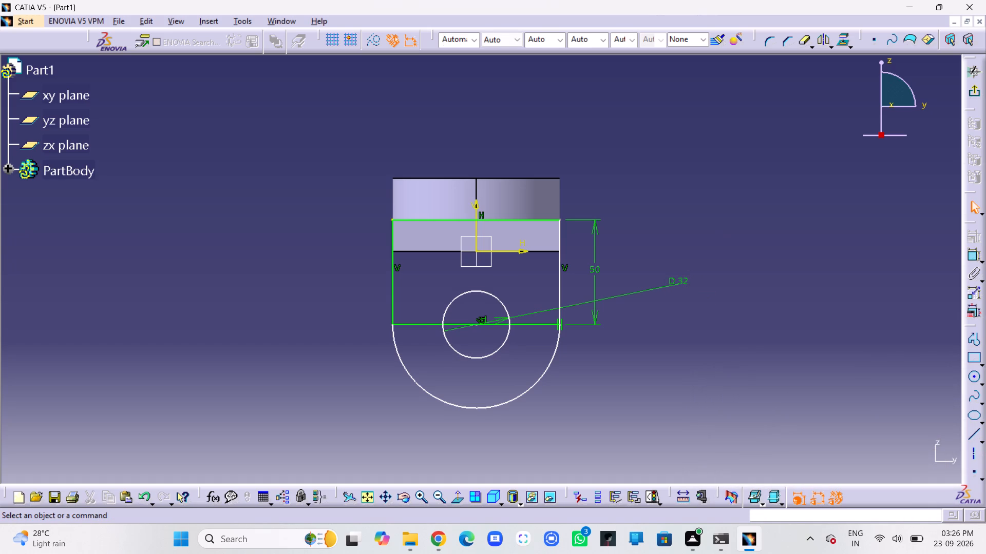
# Remove the rectangle's bottom line from the lug profile, quick-trimming the segments outside the inner circle and deleting the remaining piece.
pyautogui.click(802, 42)
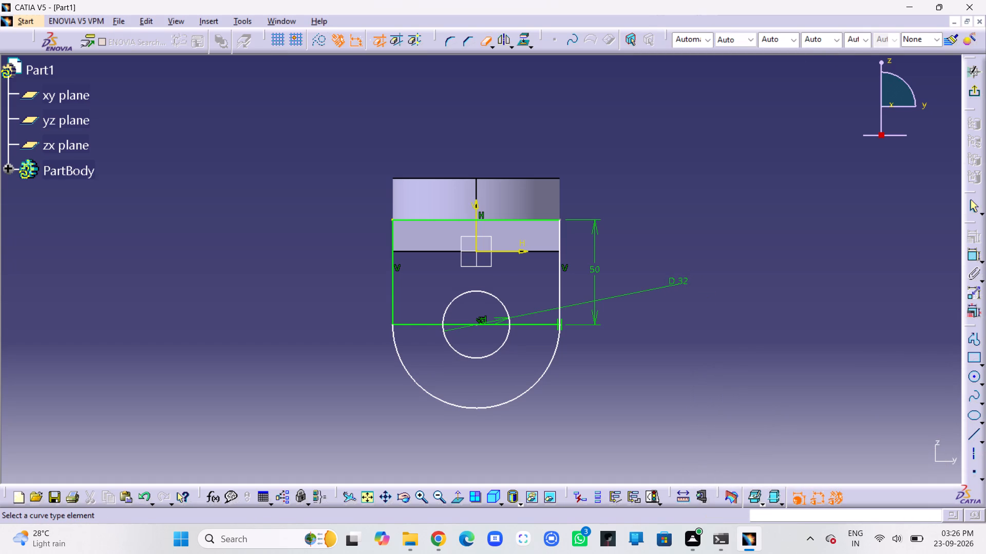
pyautogui.click(532, 324)
pyautogui.click(533, 298)
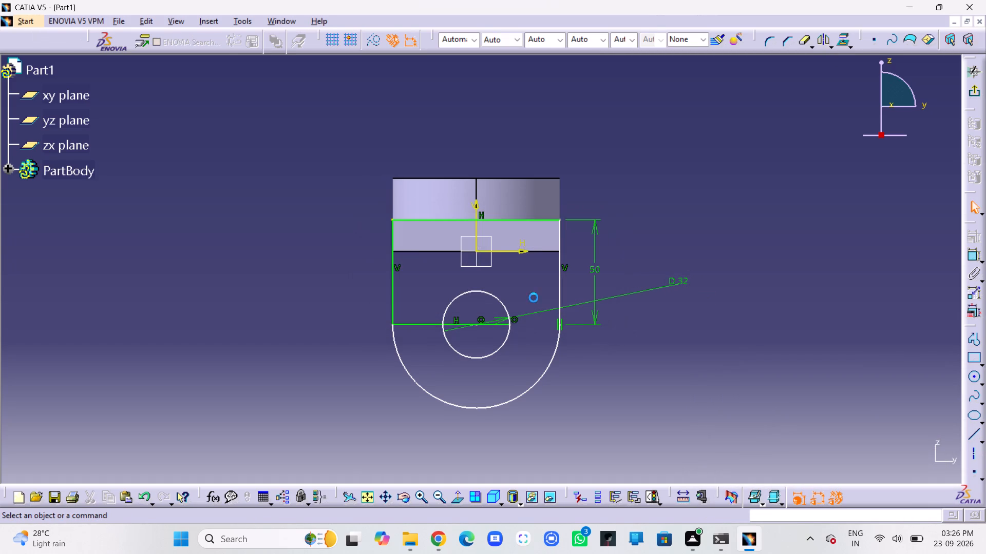
pyautogui.doubleClick(805, 44)
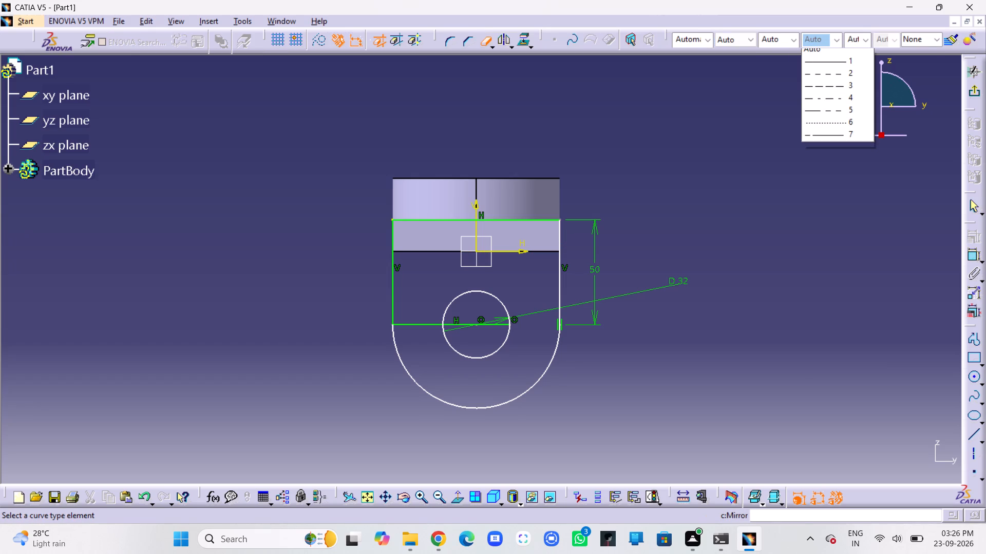
pyautogui.click(432, 322)
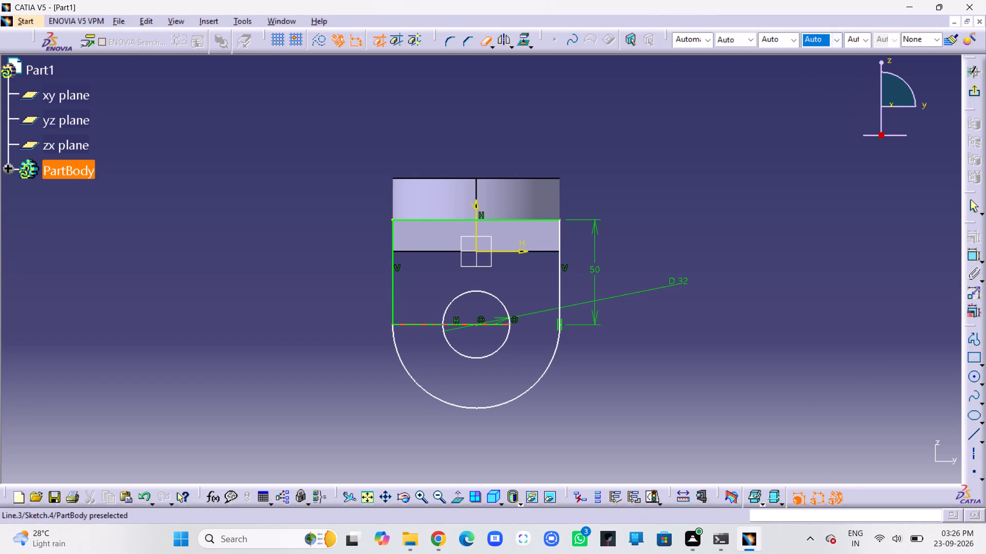
pyautogui.click(431, 324)
pyautogui.click(457, 322)
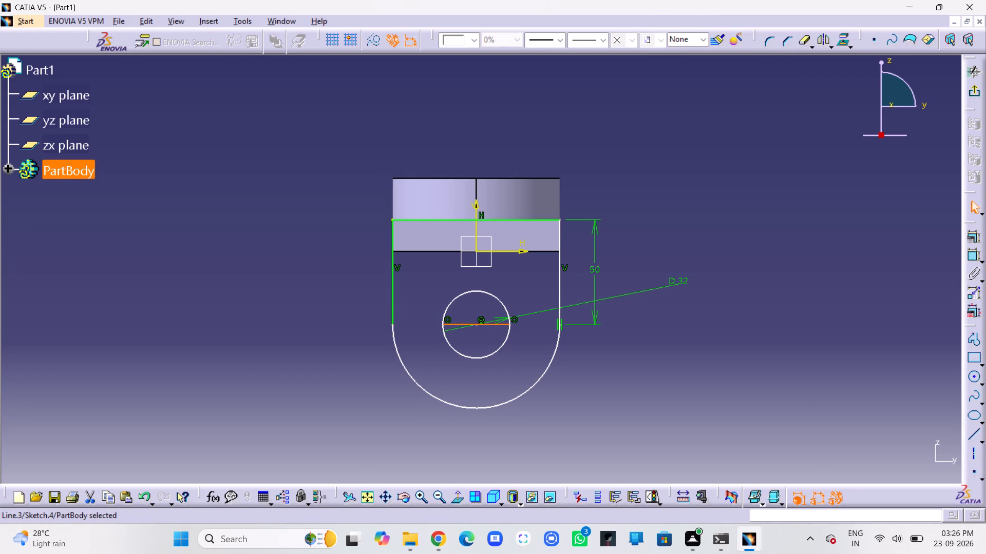
pyautogui.press('Delete')
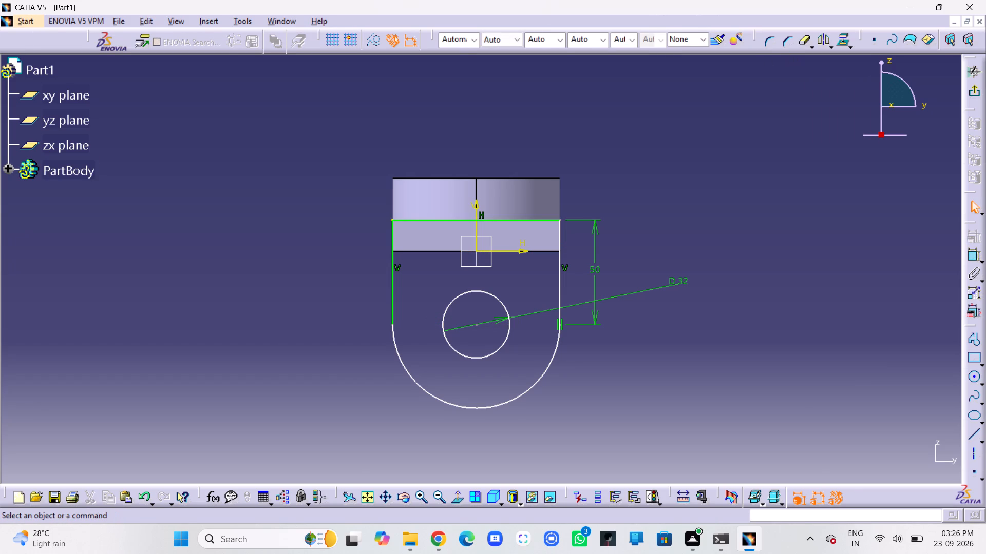
pyautogui.click(818, 211)
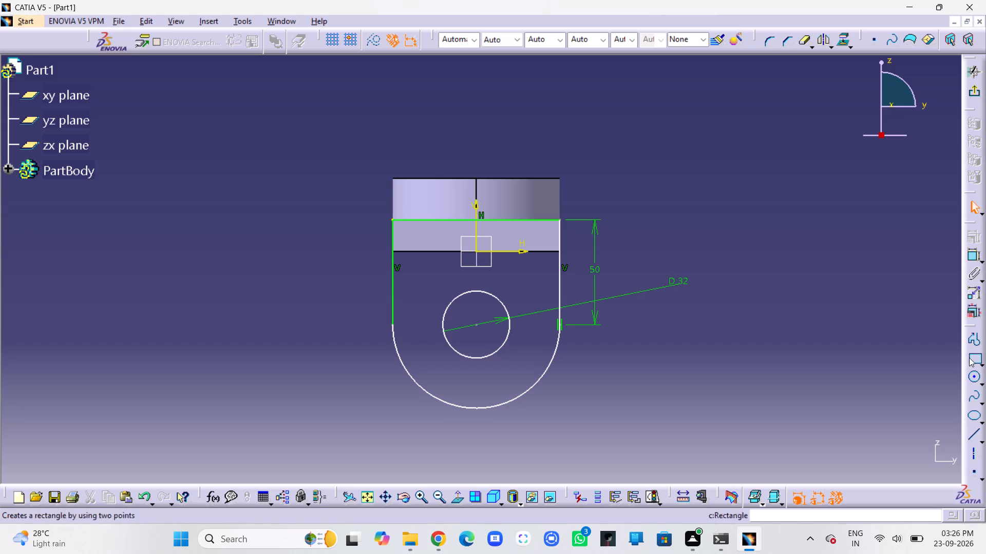
# Dimension the semicircle's radius, placing the dimension outside the lug profile.
pyautogui.click(972, 256)
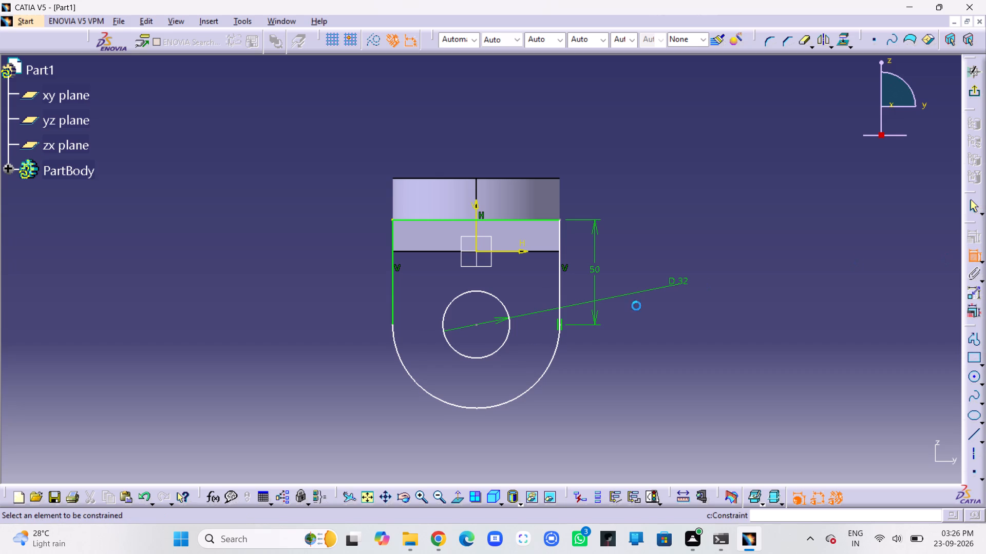
pyautogui.click(520, 395)
pyautogui.click(614, 397)
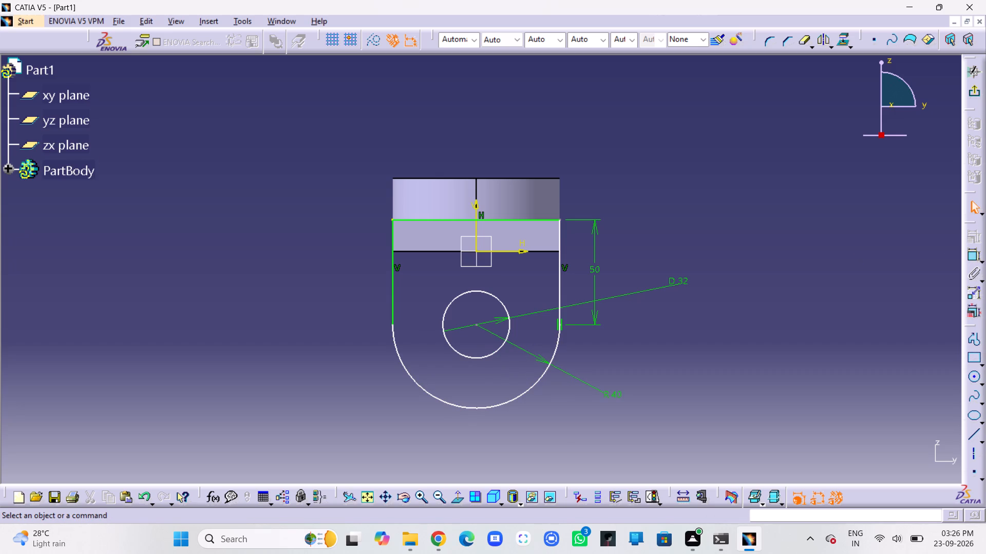
pyautogui.click(674, 388)
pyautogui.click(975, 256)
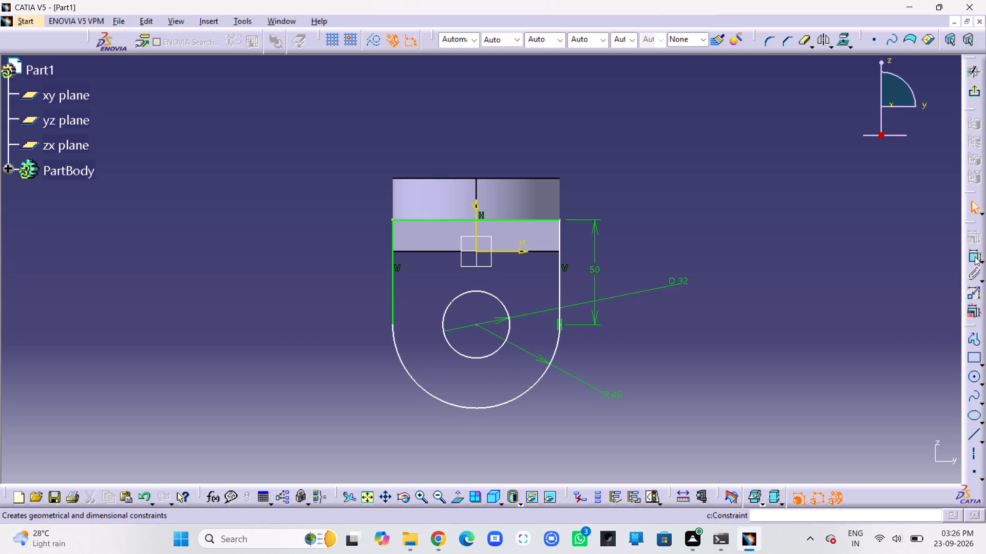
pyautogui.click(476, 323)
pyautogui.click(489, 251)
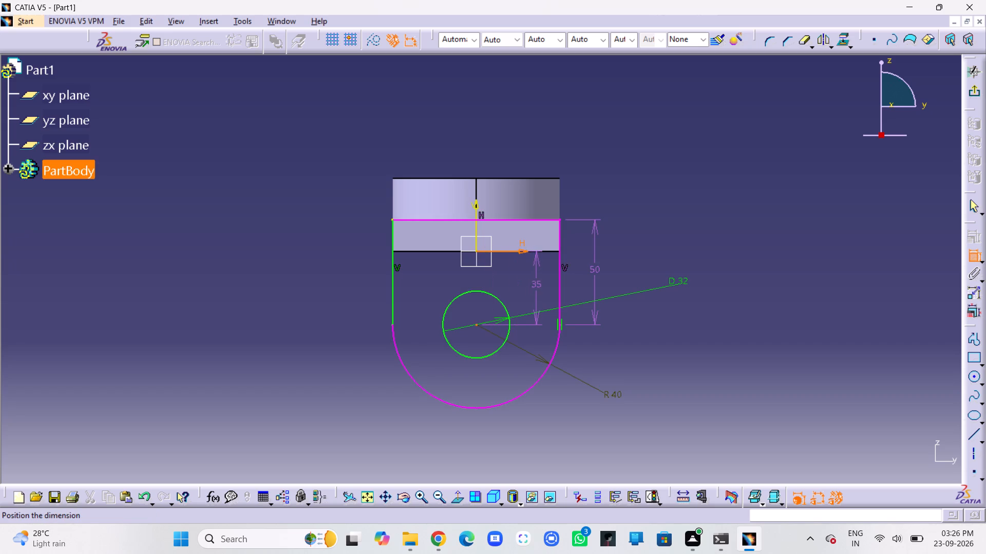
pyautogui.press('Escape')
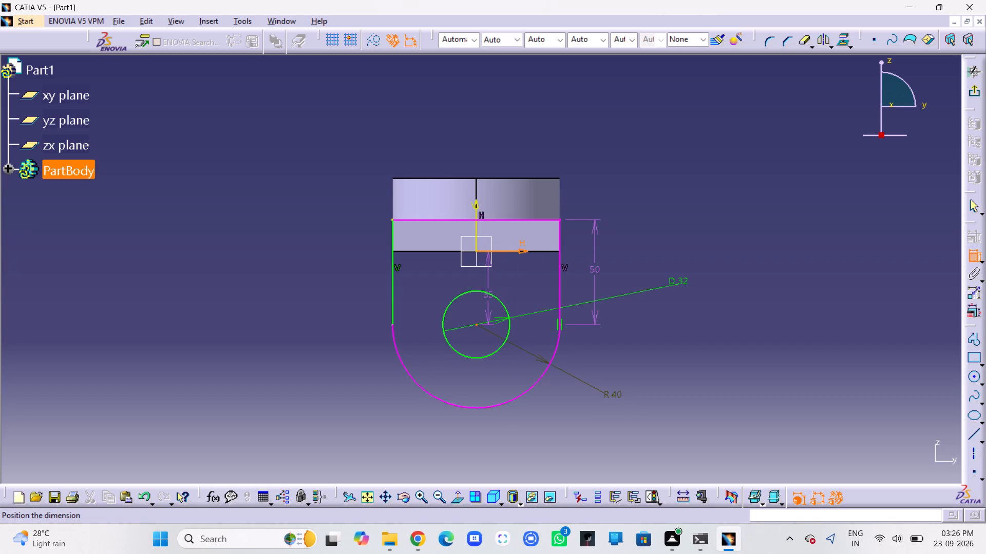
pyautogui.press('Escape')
# Dimension the horizontal distance between the sketch's vertical axis and the inner circle's centre.
pyautogui.click(968, 256)
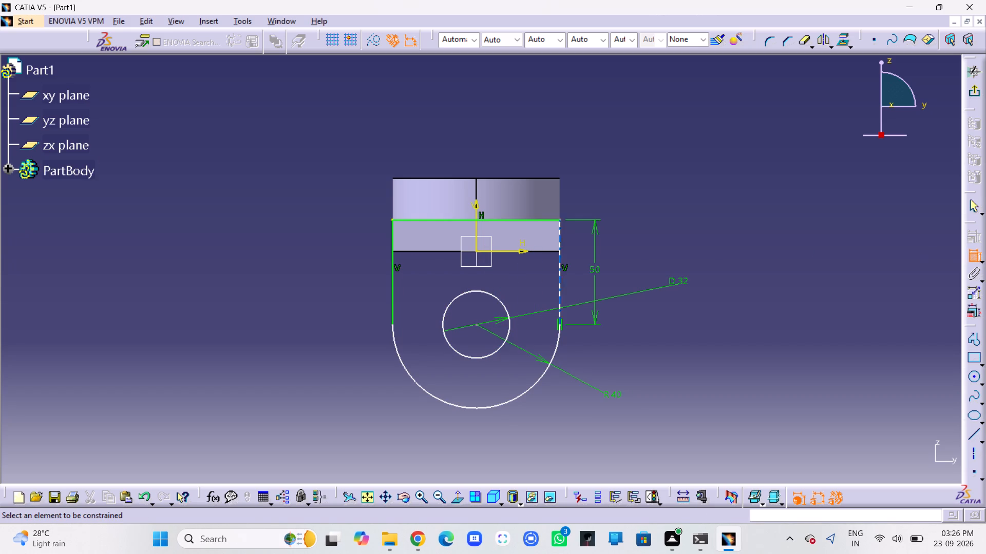
pyautogui.click(476, 237)
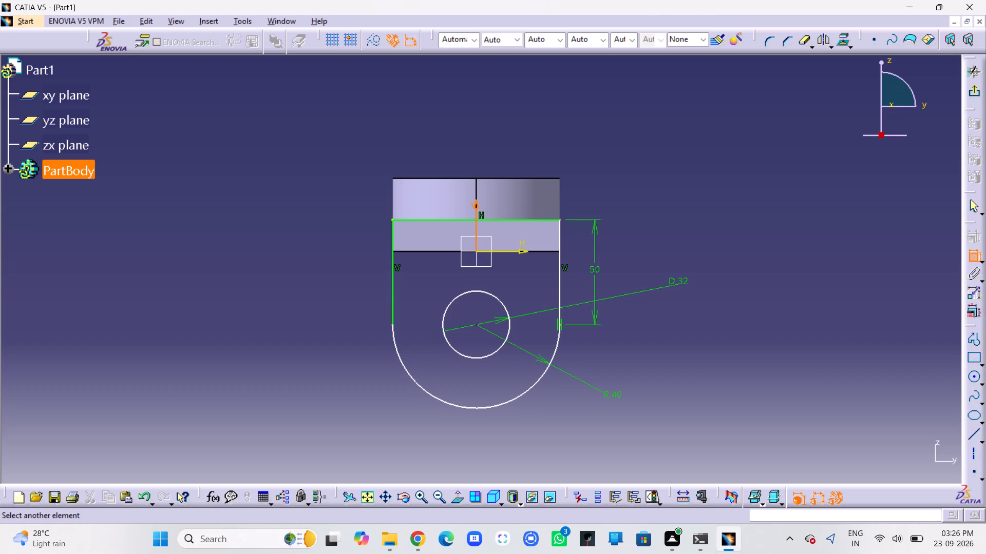
pyautogui.click(477, 326)
pyautogui.click(434, 283)
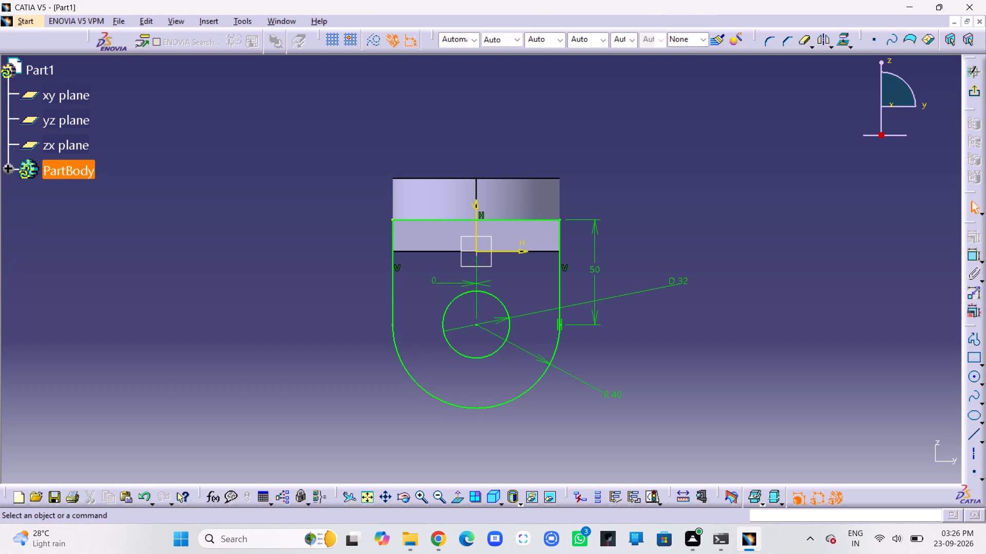
pyautogui.press('Escape')
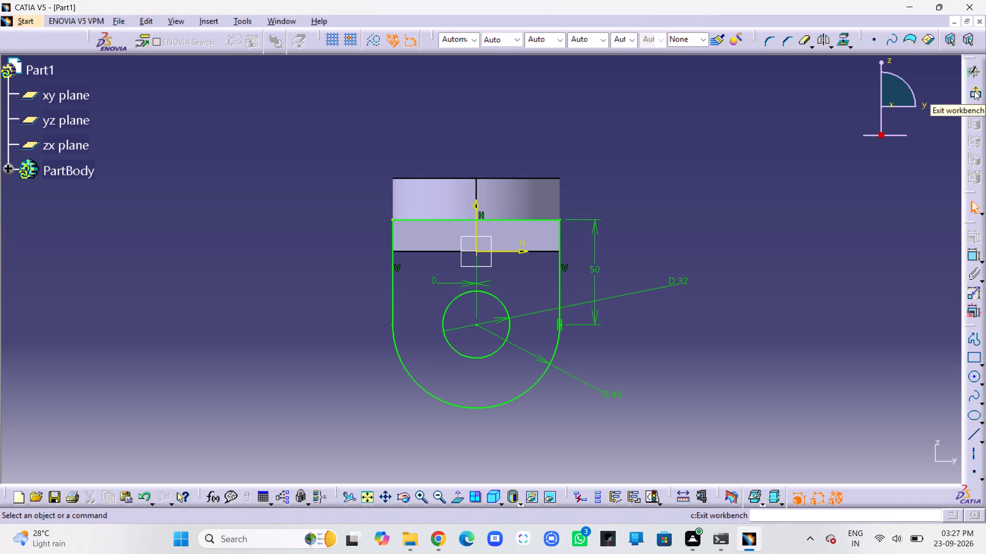
# Exit the lug sketch and pad it 20 mm in the reversed direction, inward under the base plate.
pyautogui.click(974, 91)
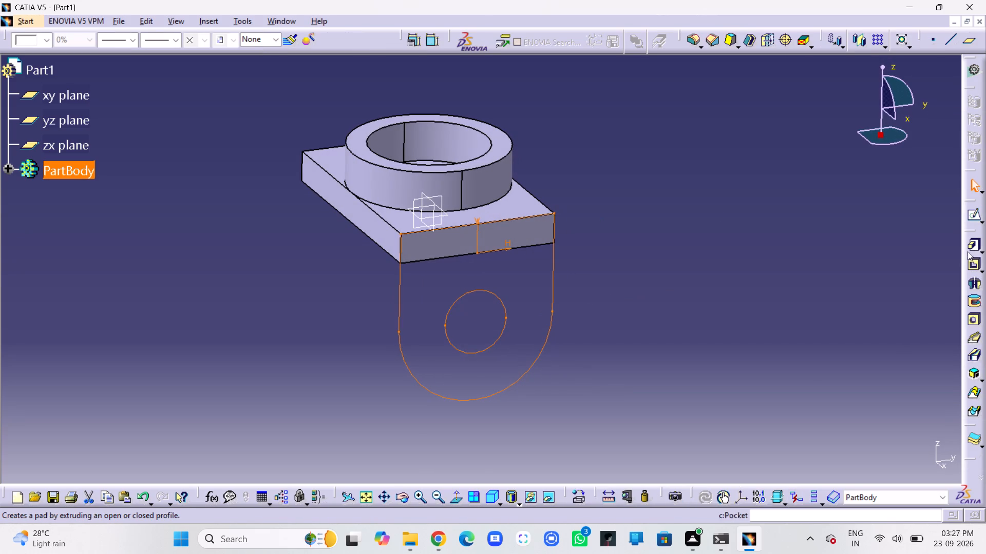
pyautogui.click(975, 244)
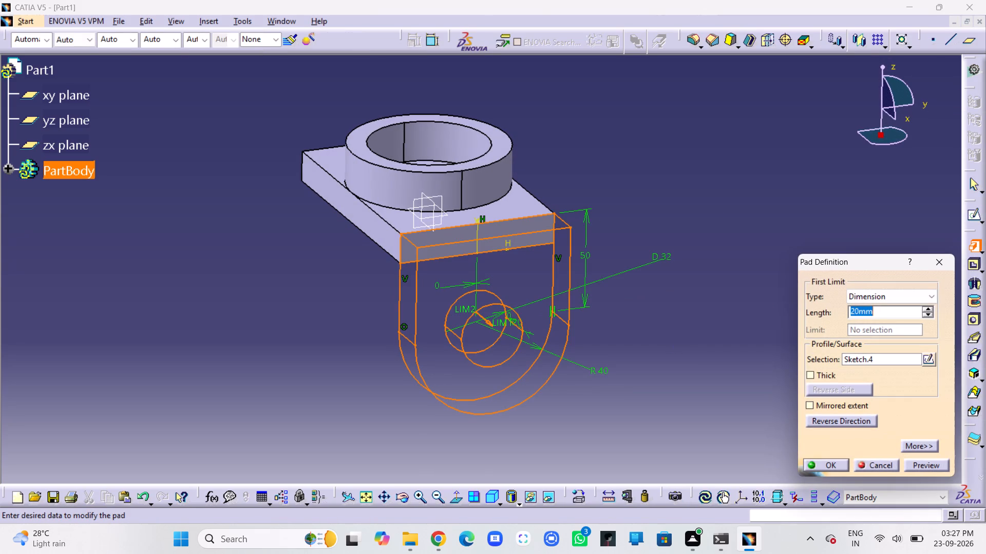
pyautogui.click(815, 423)
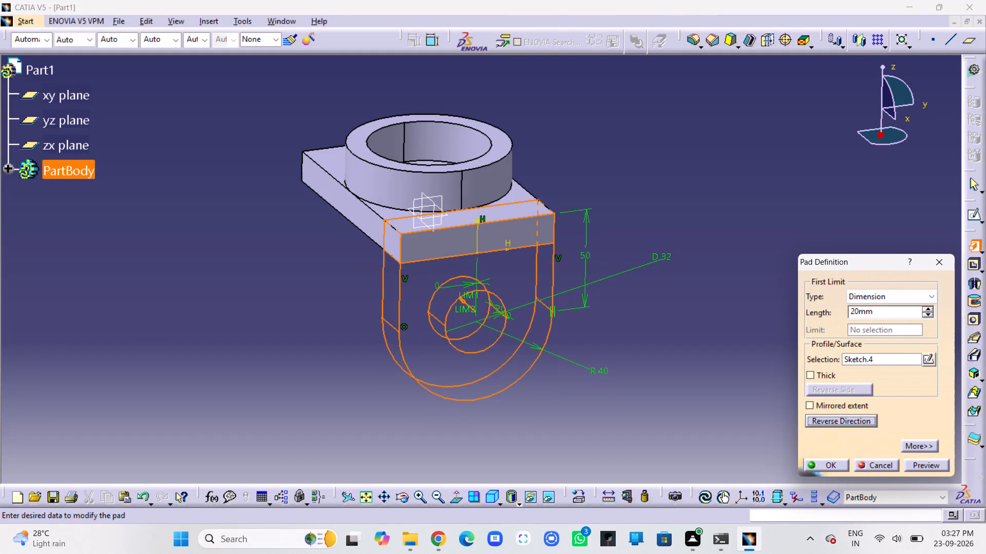
pyautogui.click(827, 468)
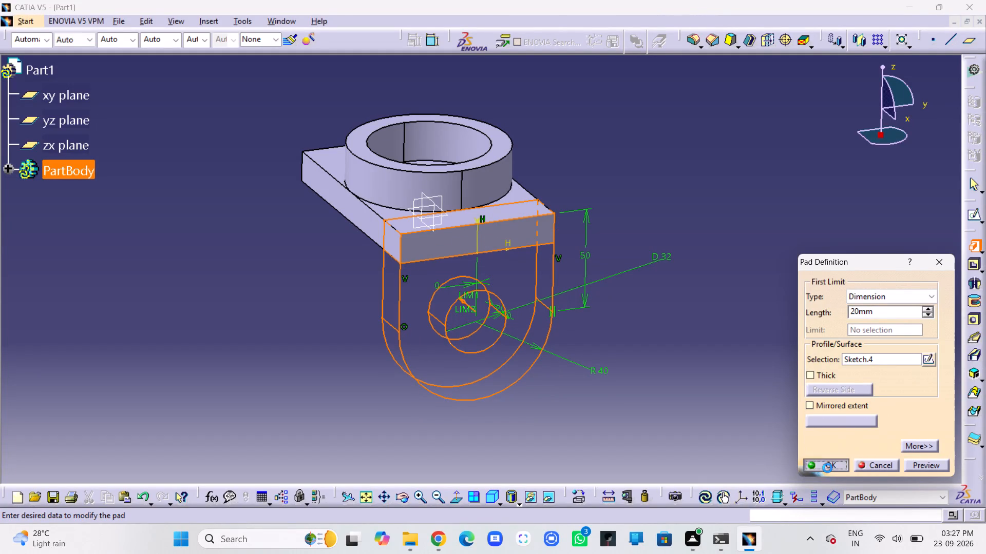
pyautogui.click(635, 420)
# Mirror the lug pad (Pad.3) about the yz plane onto the opposite end of the base plate.
pyautogui.moveTo(427, 450); pyautogui.dragTo(488, 436, button='middle')
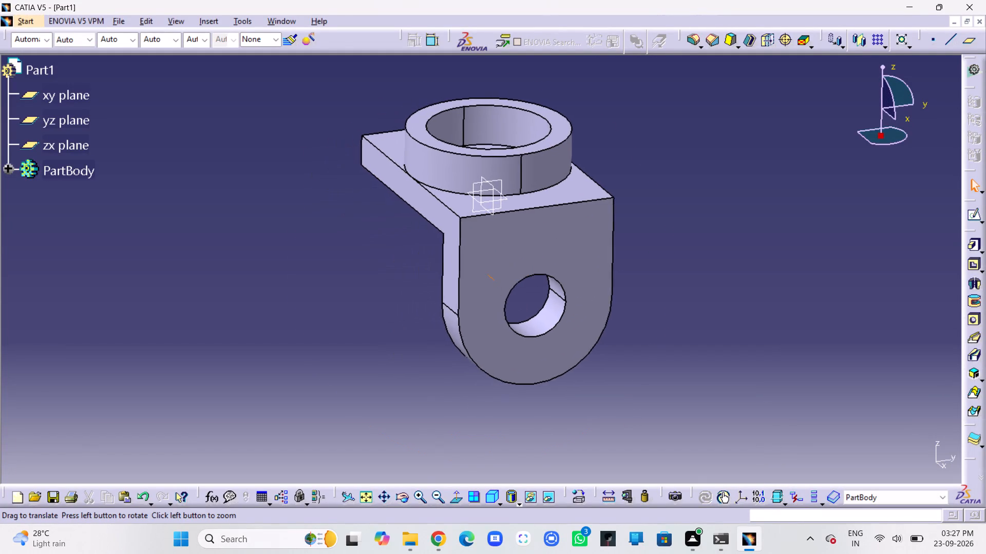
pyautogui.moveTo(488, 436); pyautogui.dragTo(616, 406, button='middle')
pyautogui.moveTo(488, 436); pyautogui.dragTo(614, 407, button='right')
pyautogui.moveTo(321, 378); pyautogui.dragTo(353, 306, button='middle')
pyautogui.moveTo(320, 378); pyautogui.dragTo(353, 306, button='right')
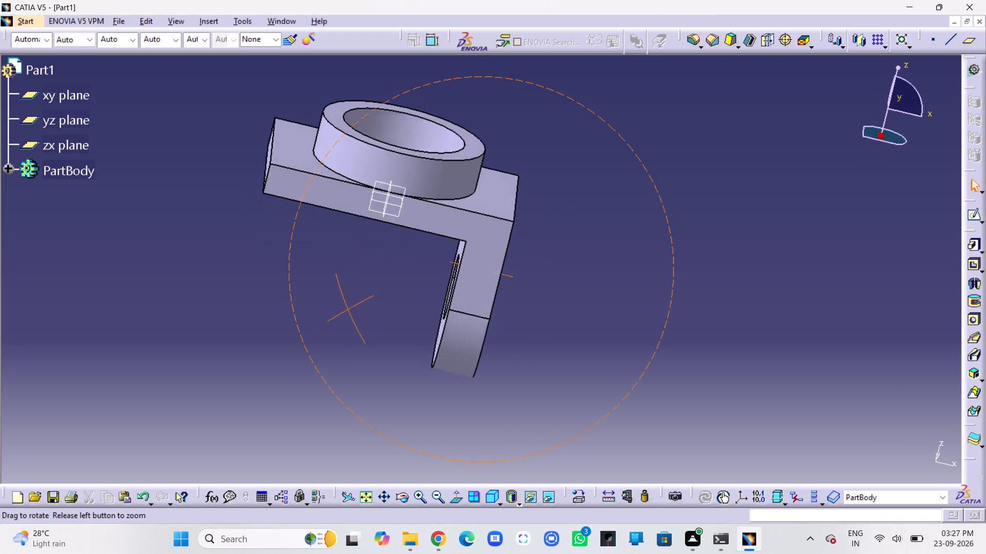
pyautogui.moveTo(353, 306); pyautogui.dragTo(333, 276, button='middle')
pyautogui.moveTo(353, 306); pyautogui.dragTo(333, 276, button='right')
pyautogui.click(8, 169)
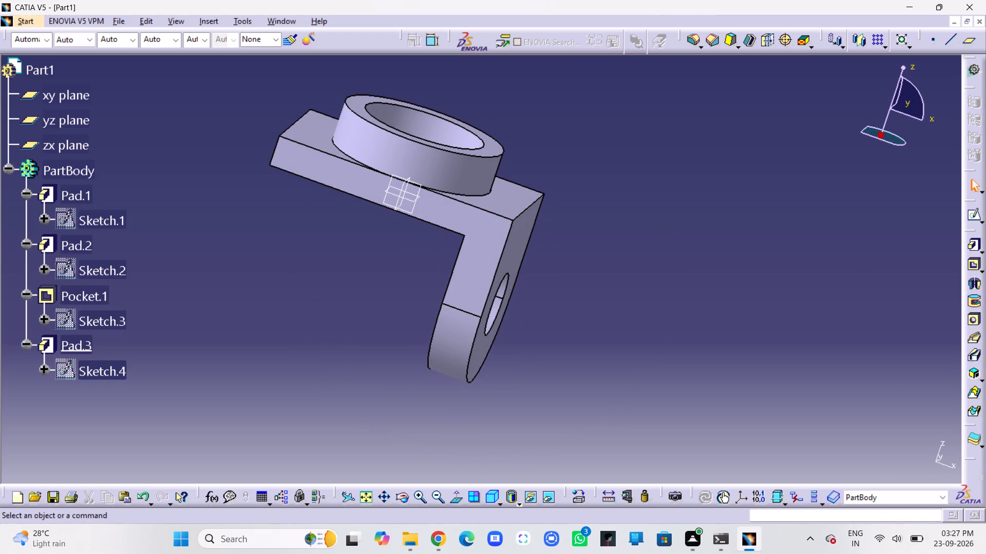
pyautogui.click(86, 348)
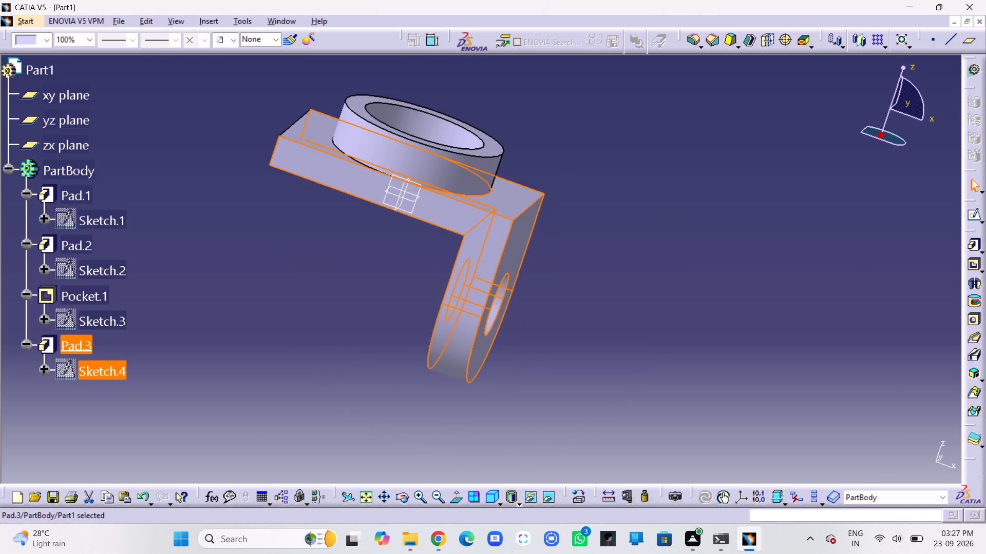
pyautogui.click(118, 371)
pyautogui.click(191, 355)
pyautogui.click(94, 369)
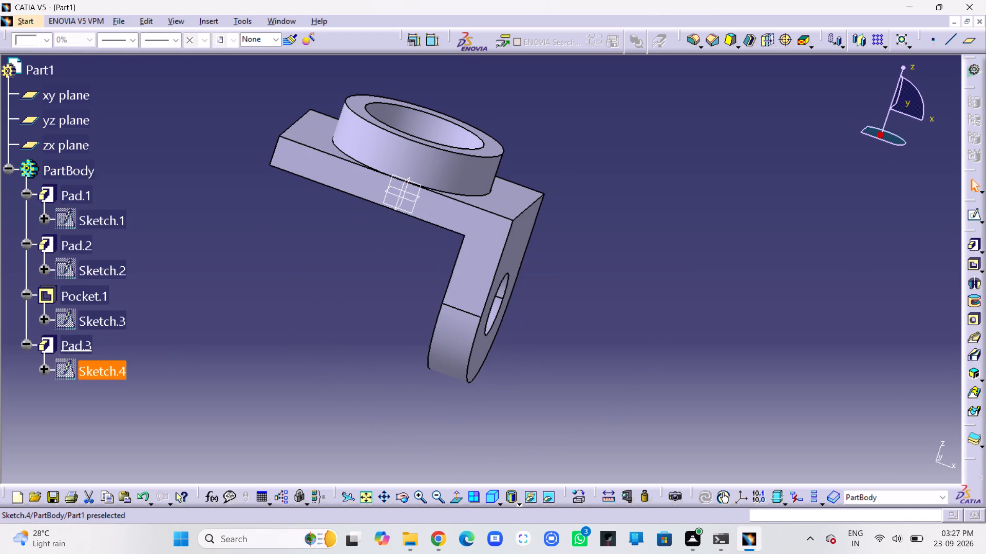
pyautogui.click(77, 347)
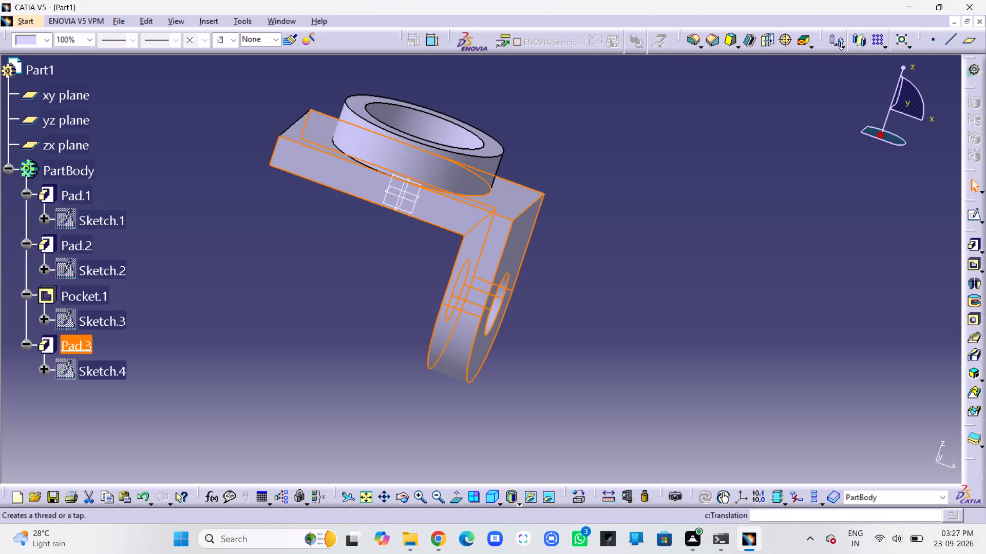
pyautogui.click(856, 43)
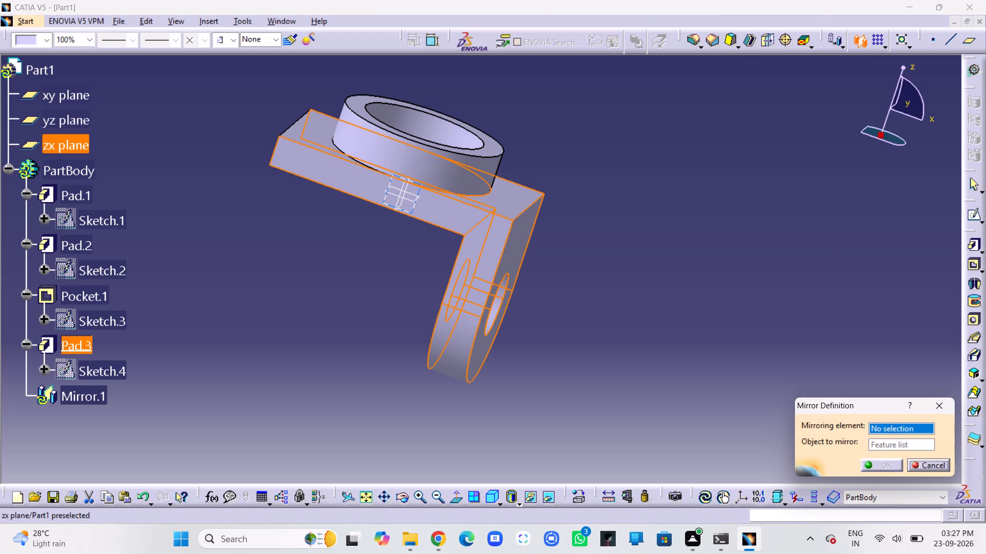
pyautogui.click(398, 204)
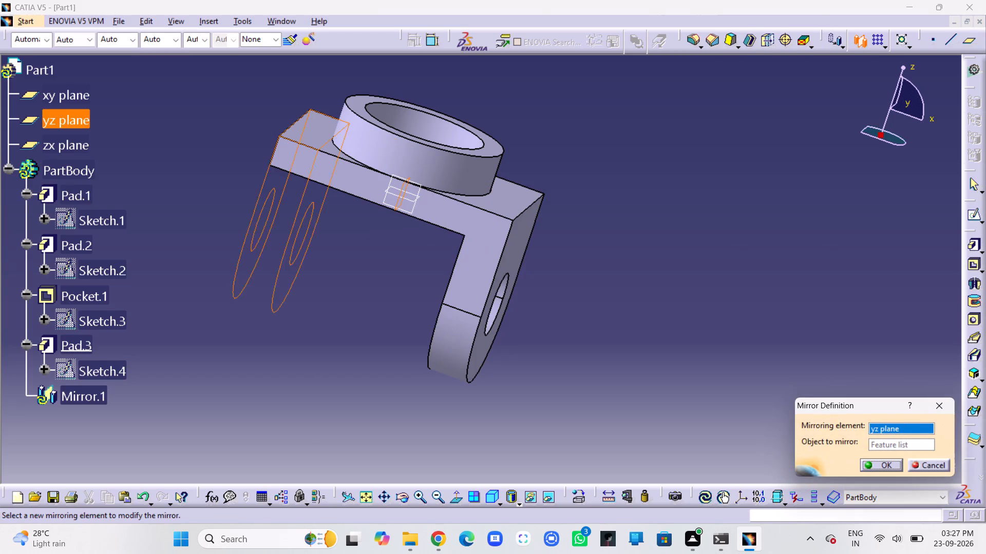
pyautogui.click(888, 465)
pyautogui.click(763, 375)
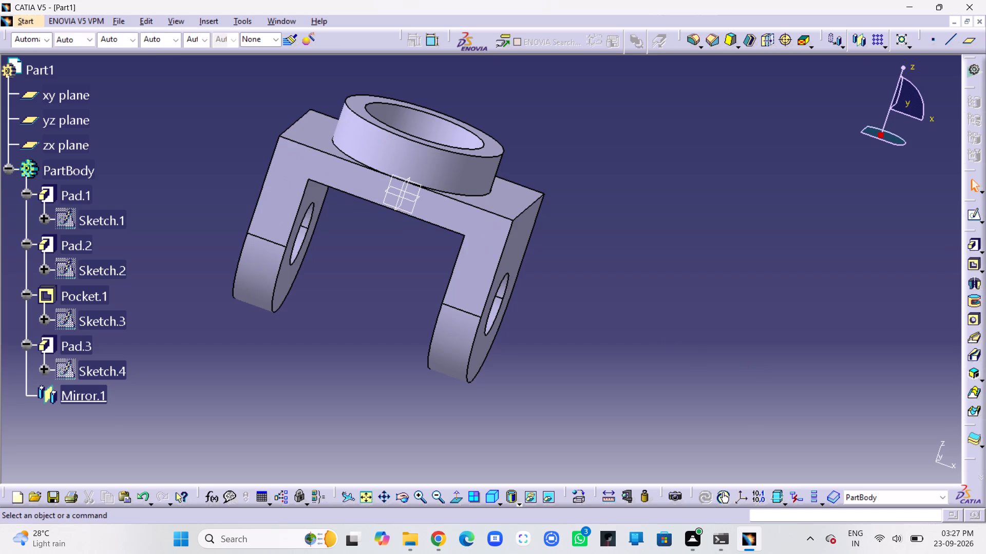
# Examine the finished bracket, checking both lugs and the raised ring in an isometric-like orientation.
pyautogui.moveTo(655, 271); pyautogui.dragTo(547, 289, button='middle')
pyautogui.scroll(1, 655, 271)
pyautogui.moveTo(655, 271); pyautogui.dragTo(547, 289, button='right')
pyautogui.moveTo(650, 304); pyautogui.dragTo(693, 414, button='middle')
pyautogui.rightClick(685, 382)
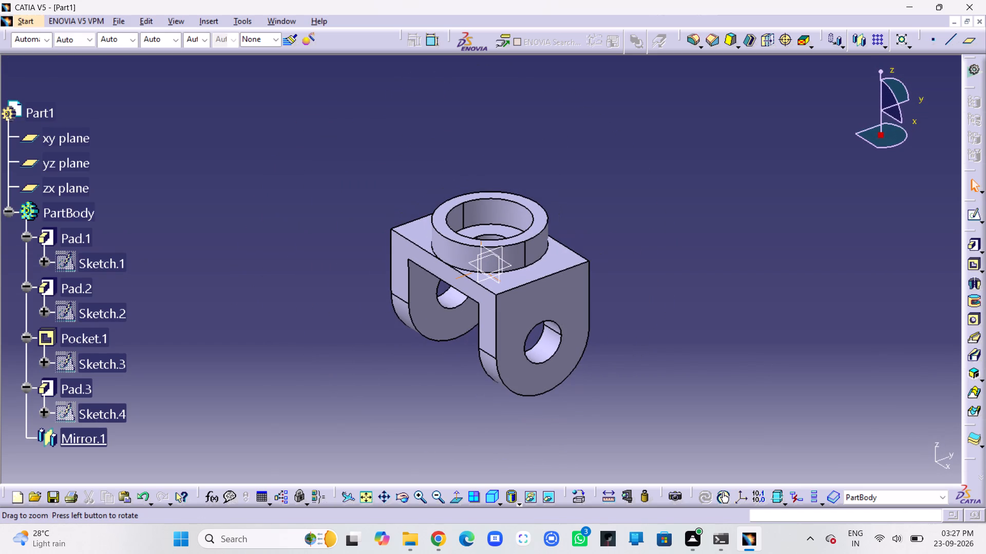
pyautogui.moveTo(693, 414); pyautogui.dragTo(696, 397, button='middle')
pyautogui.moveTo(443, 382); pyautogui.dragTo(468, 381, button='middle')
pyautogui.moveTo(454, 382); pyautogui.dragTo(468, 381, button='right')
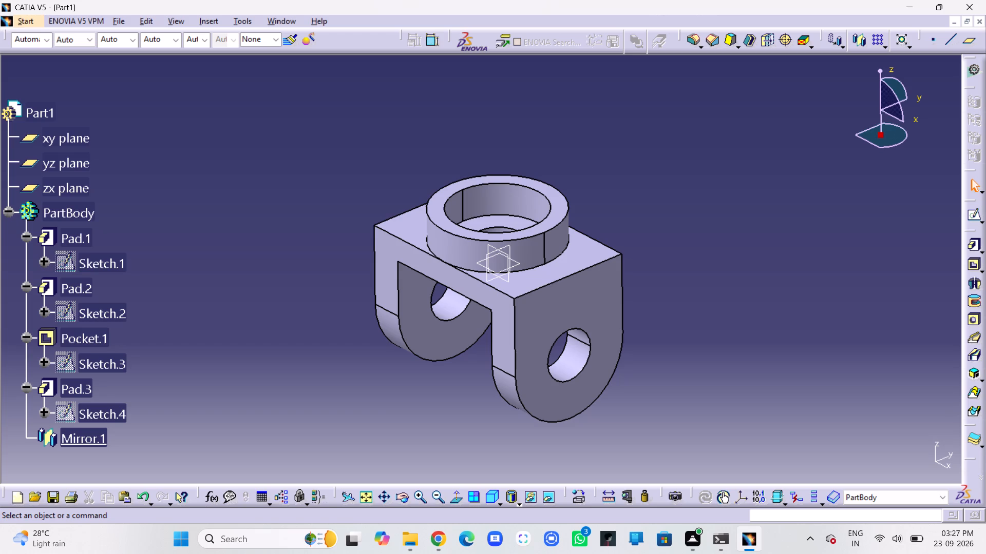
pyautogui.moveTo(620, 426); pyautogui.dragTo(596, 402, button='middle')
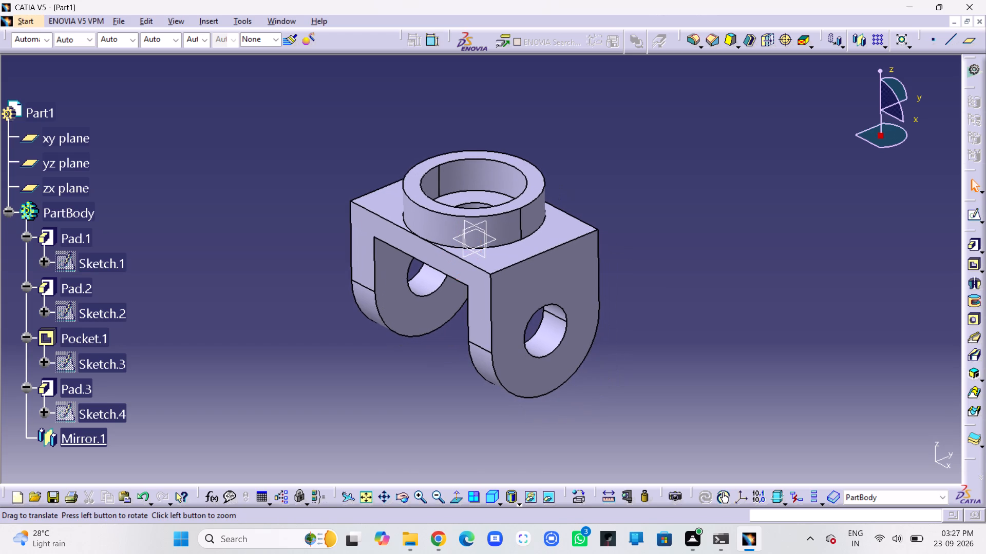
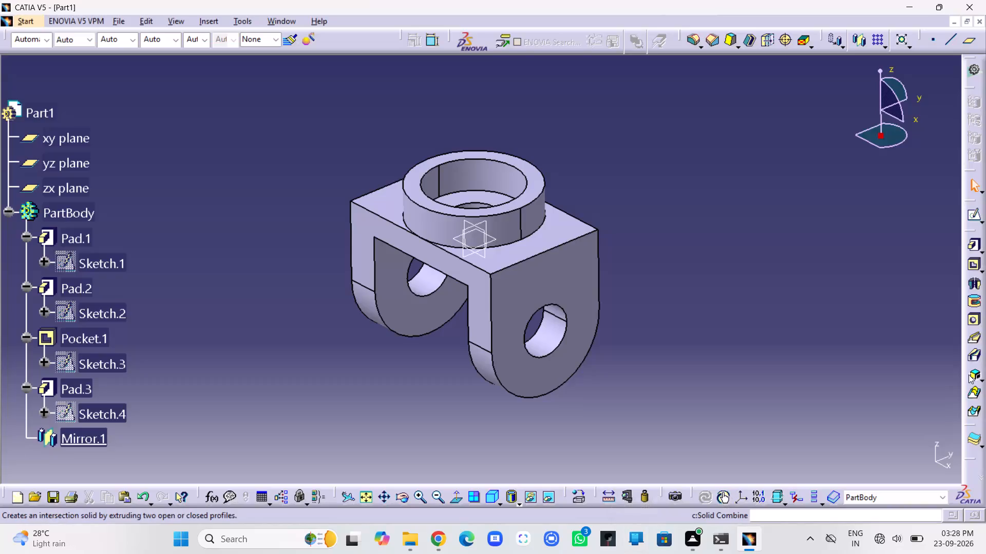
# Start saving the part under a new name and create and open a folder named Fuji inside the Design folder.
pyautogui.click(30, 22)
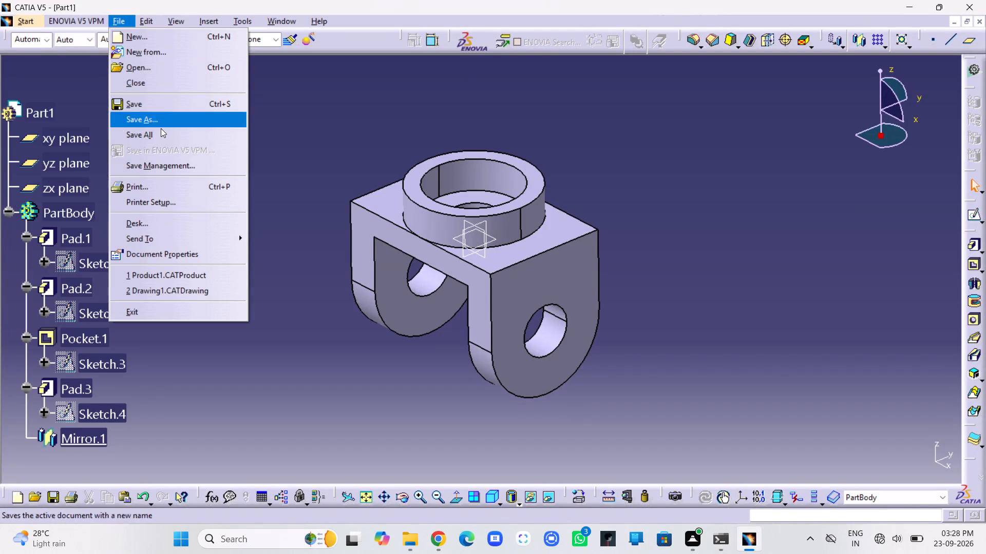
pyautogui.click(176, 120)
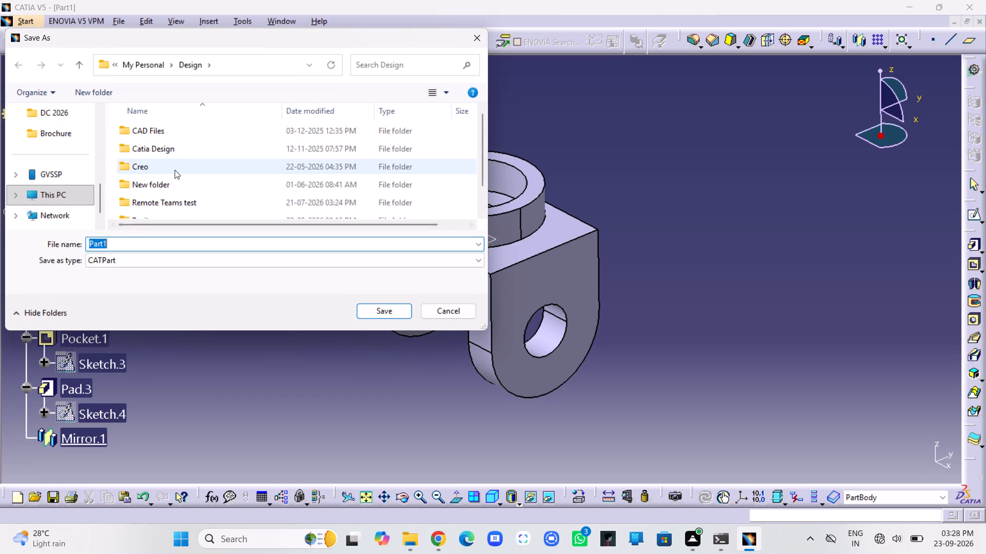
pyautogui.scroll(-1, 175, 170)
pyautogui.scroll(-3, 218, 175)
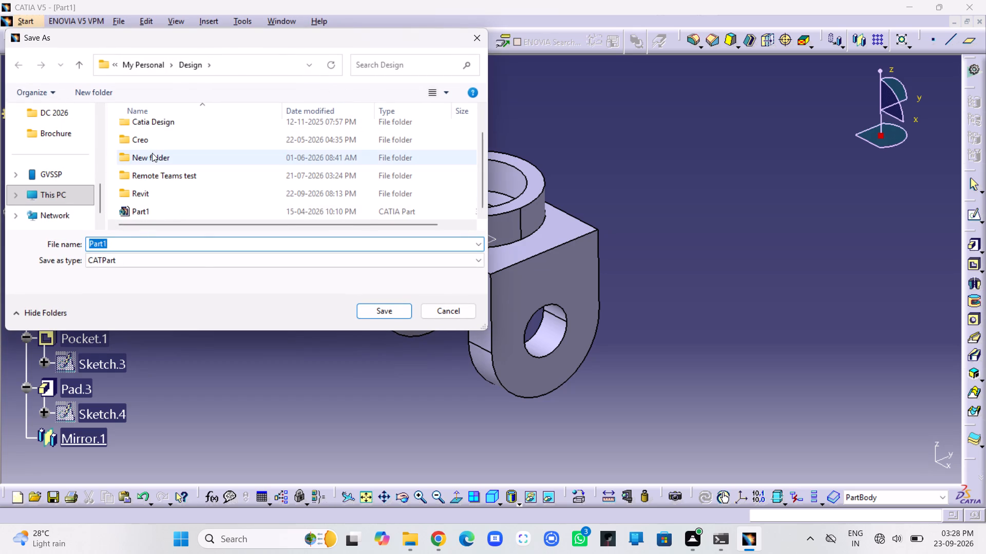
pyautogui.scroll(-2, 152, 149)
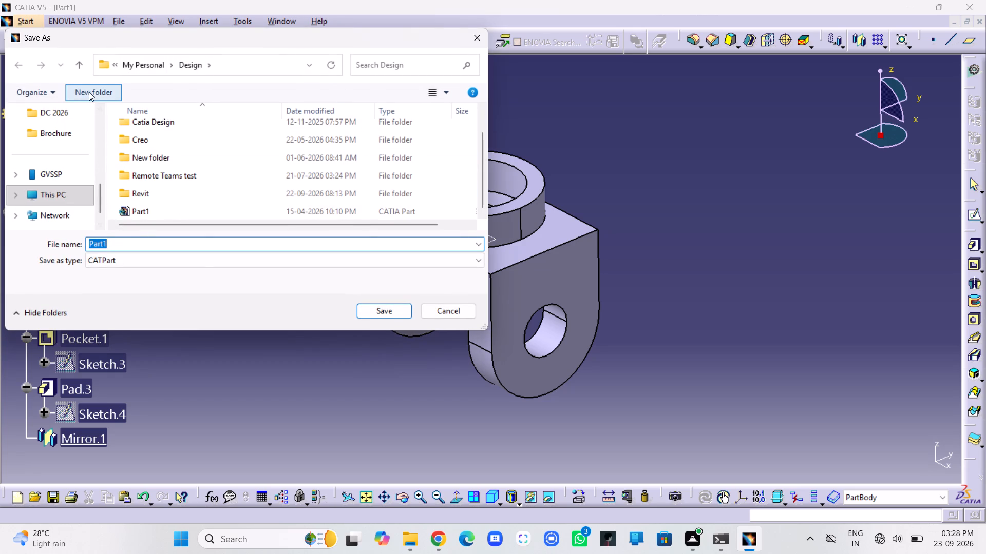
pyautogui.click(89, 91)
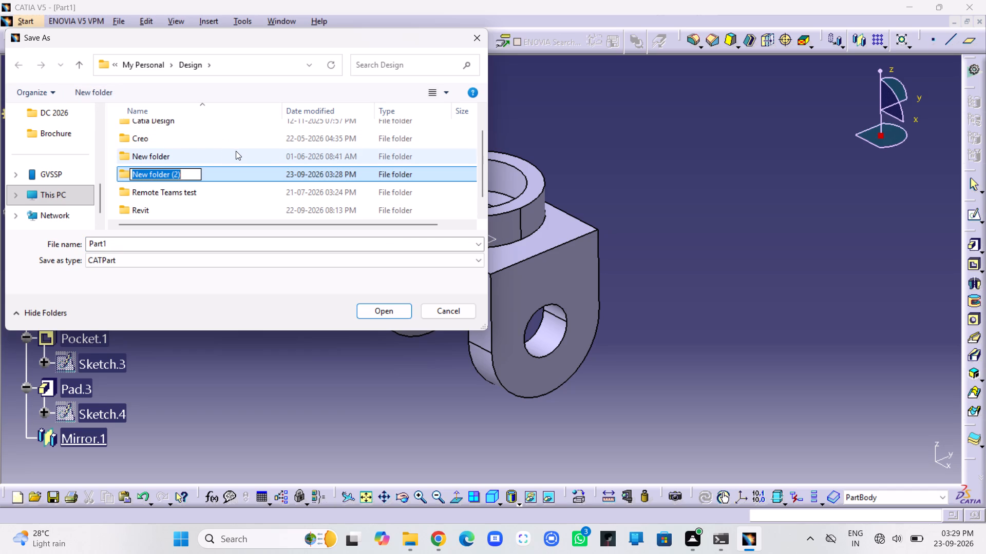
pyautogui.write('Fuji')
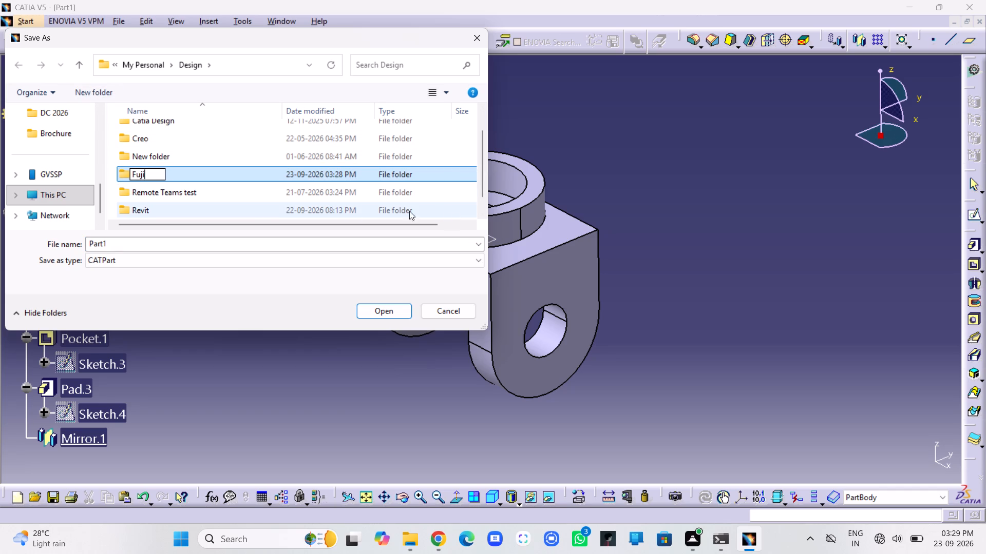
pyautogui.click(262, 170)
pyautogui.click(250, 175)
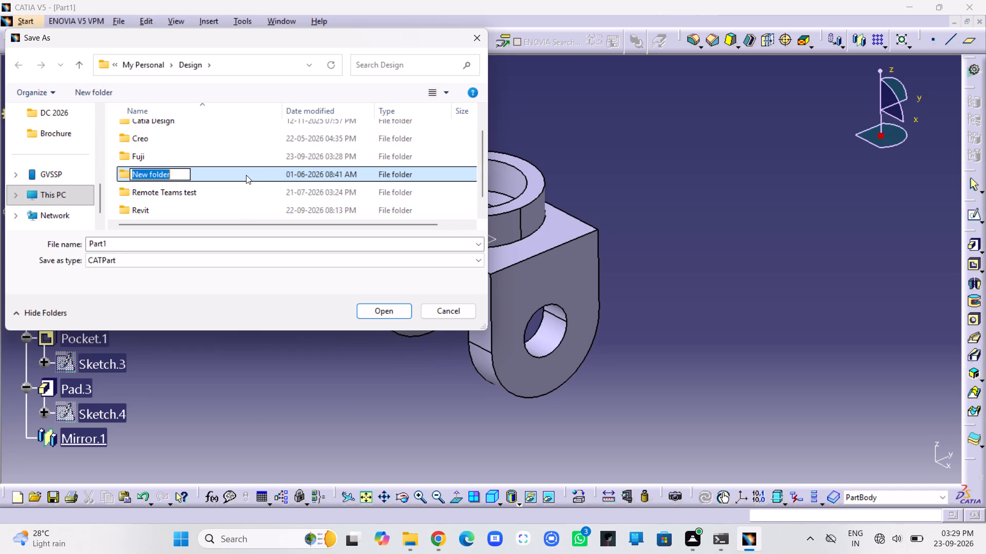
pyautogui.click(174, 154)
pyautogui.doubleClick(173, 155)
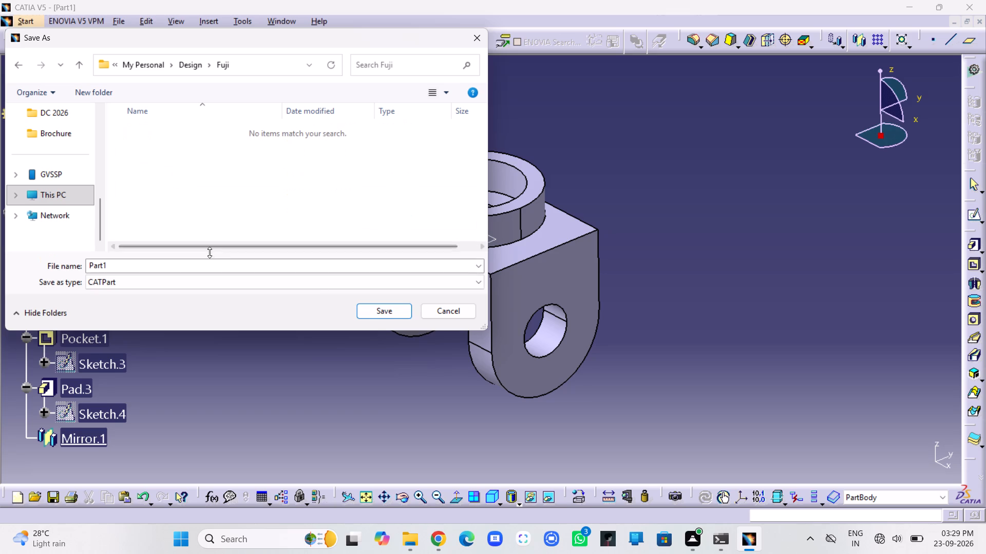
# Save the part in the Fuji folder as a CATPart named Clevis mounting bracket.
pyautogui.doubleClick(162, 266)
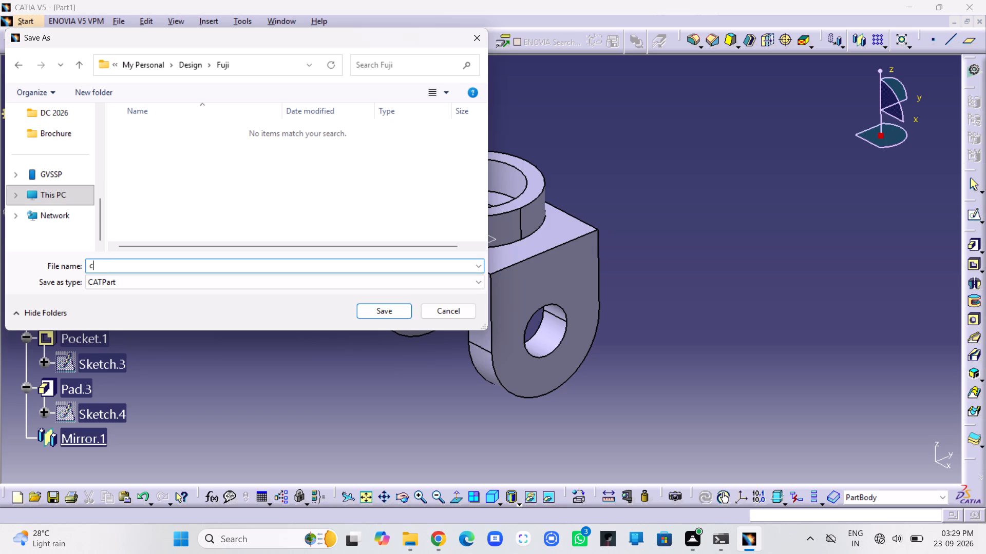
pyautogui.press('BackSpace')
pyautogui.hotkey('ctrl', 'v')
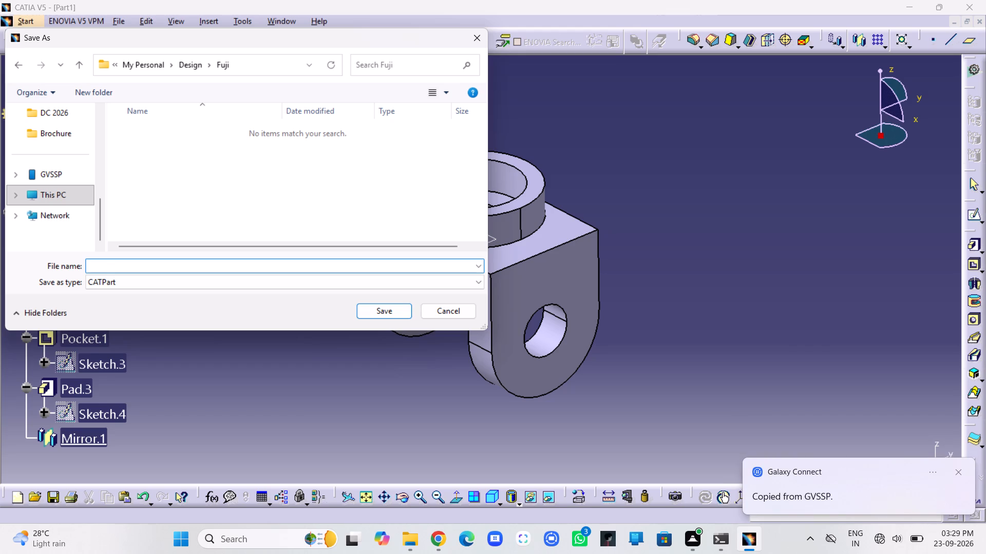
pyautogui.write('Cl')
pyautogui.write('ev')
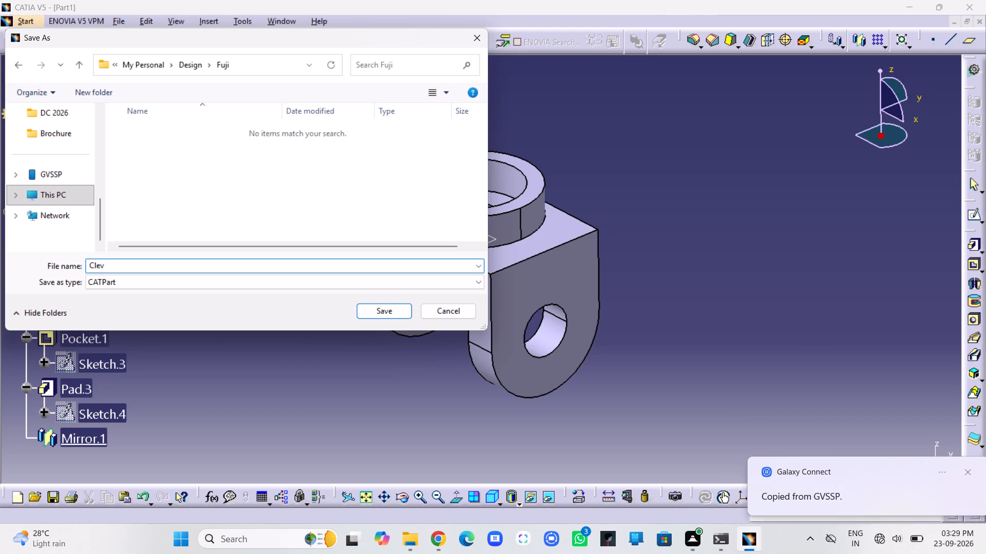
pyautogui.write('rs')
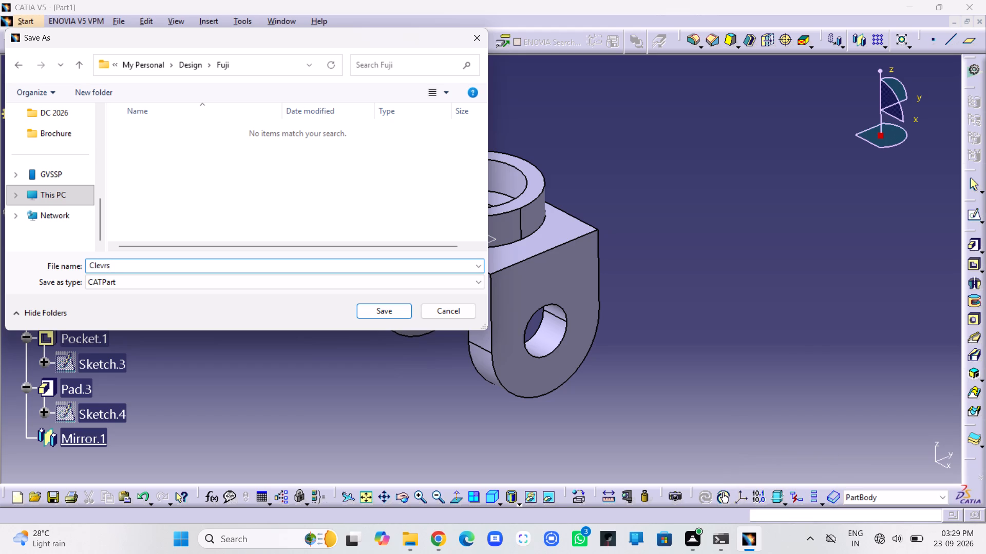
pyautogui.press('BackSpace')
pyautogui.press('BackSpace')
pyautogui.write('is')
pyautogui.press('space')
pyautogui.write('mountain')
pyautogui.press('space')
pyautogui.write('brac')
pyautogui.press('k')
pyautogui.write('et')
pyautogui.press('Left')
pyautogui.press('Left')
pyautogui.press('Left')
pyautogui.press('Left')
pyautogui.press('Left')
pyautogui.press('Left')
pyautogui.press('Left')
pyautogui.press('Left')
pyautogui.press('BackSpace')
pyautogui.press('BackSpace')
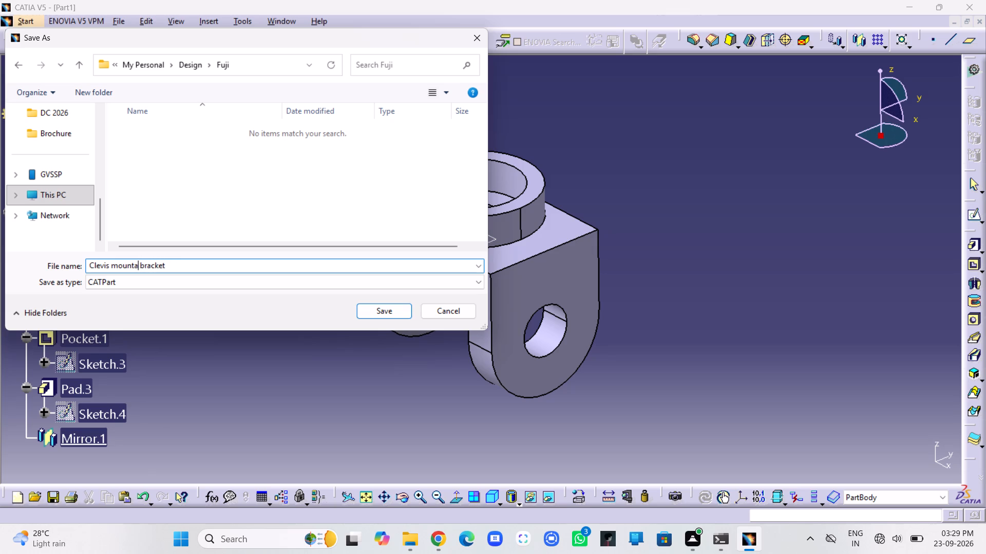
pyautogui.press('BackSpace')
pyautogui.write('ing')
pyautogui.click(368, 310)
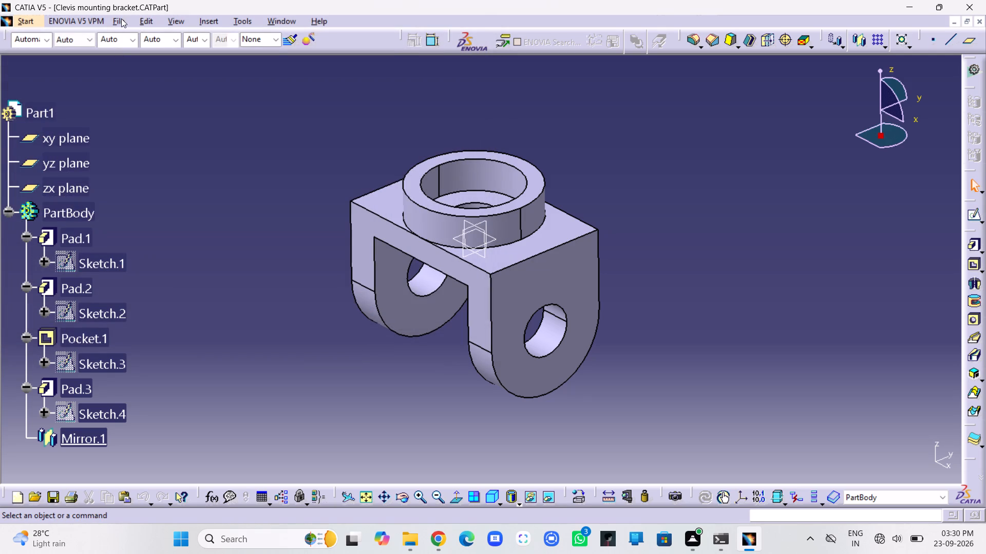
# Save a copy of the part in igs format in the Fuji folder, keeping the name Clevis mounting bracket.
pyautogui.click(121, 18)
pyautogui.click(142, 115)
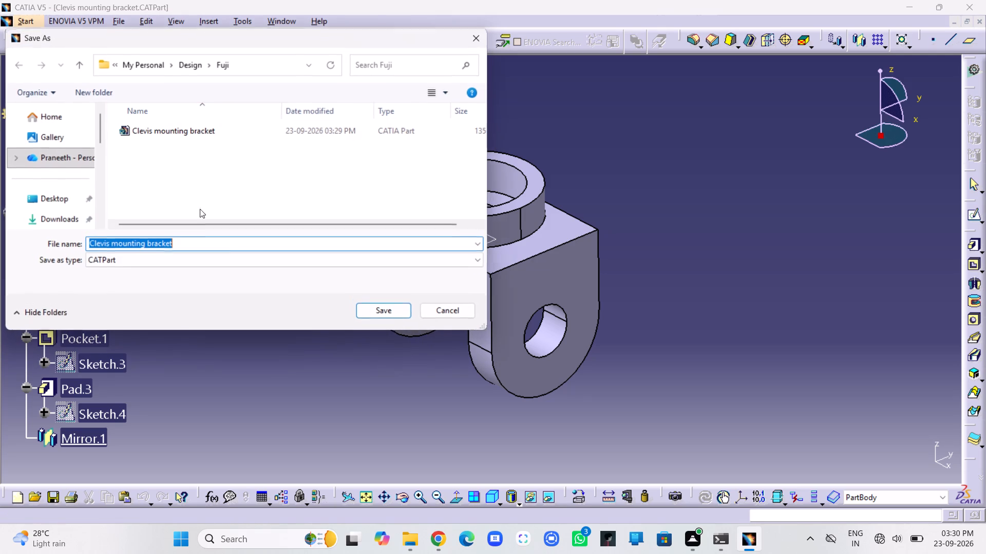
pyautogui.click(200, 268)
pyautogui.click(207, 263)
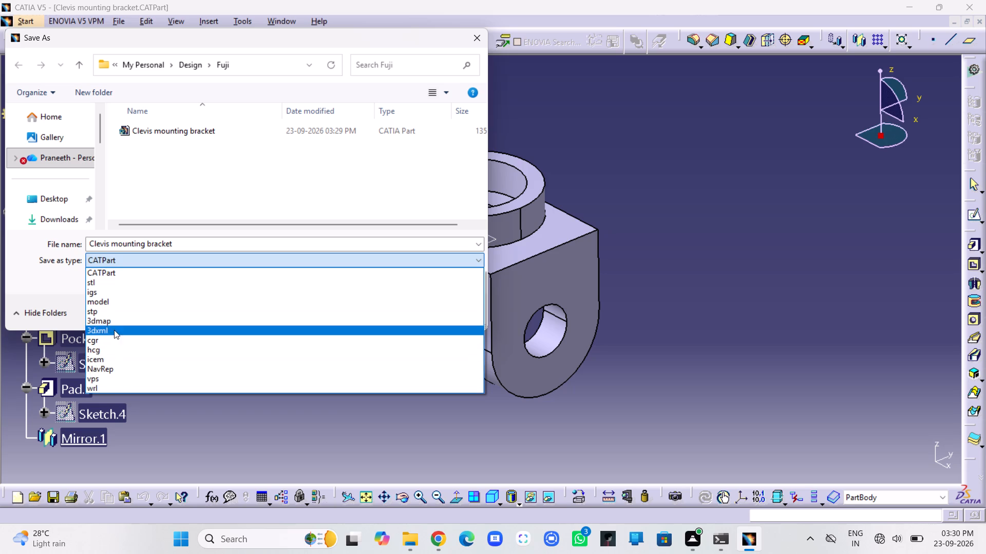
pyautogui.press('Down')
pyautogui.press('Down')
pyautogui.press('Down')
pyautogui.press('Down')
pyautogui.press('Down')
pyautogui.press('Down')
pyautogui.press('Down')
pyautogui.press('Down')
pyautogui.press('Down')
pyautogui.press('Down')
pyautogui.press('Down')
pyautogui.press('Down')
pyautogui.press('Down')
pyautogui.press('Down')
pyautogui.press('Down')
pyautogui.press('Down')
pyautogui.press('Down')
pyautogui.press('Down')
pyautogui.press('Down')
pyautogui.press('Down')
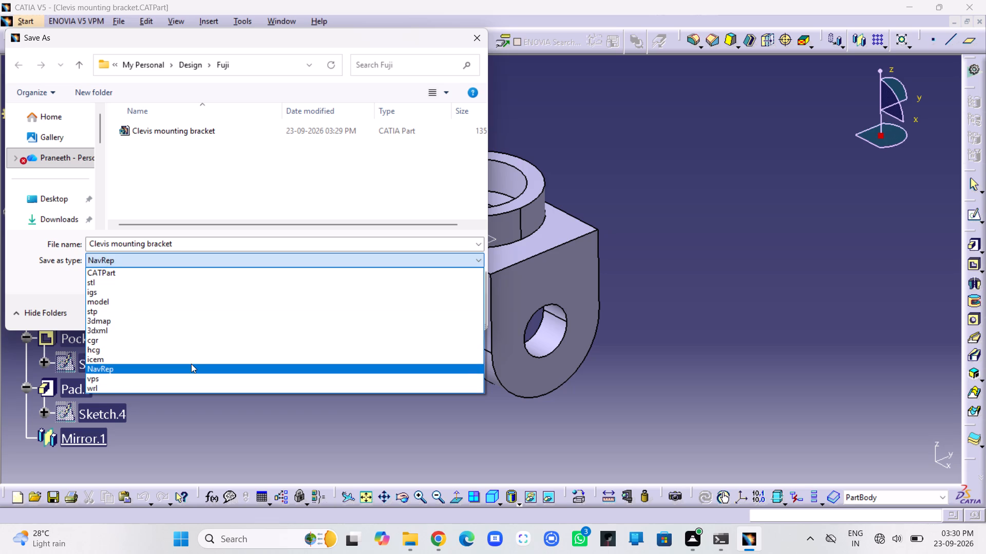
pyautogui.press('Up')
pyautogui.hotkey('shift', 'Up')
pyautogui.hotkey('shift', 'Up')
pyautogui.hotkey('shift', 'Up')
pyautogui.hotkey('shift', 'Up')
pyautogui.hotkey('shift', 'Up')
pyautogui.hotkey('shift', 'Up')
pyautogui.hotkey('shift', 'Up')
pyautogui.hotkey('shift', 'Up')
pyautogui.hotkey('shift', 'Up')
pyautogui.hotkey('shift', 'Up')
pyautogui.hotkey('shift', 'Up')
pyautogui.hotkey('shift', 'Up')
pyautogui.hotkey('shift', 'Up')
pyautogui.hotkey('shift', 'Up')
pyautogui.hotkey('shift', 'Up')
pyautogui.hotkey('shift', 'Up')
pyautogui.hotkey('shift', 'Up')
pyautogui.hotkey('shift', 'Up')
pyautogui.hotkey('shift', 'Up')
pyautogui.hotkey('shift', 'Up')
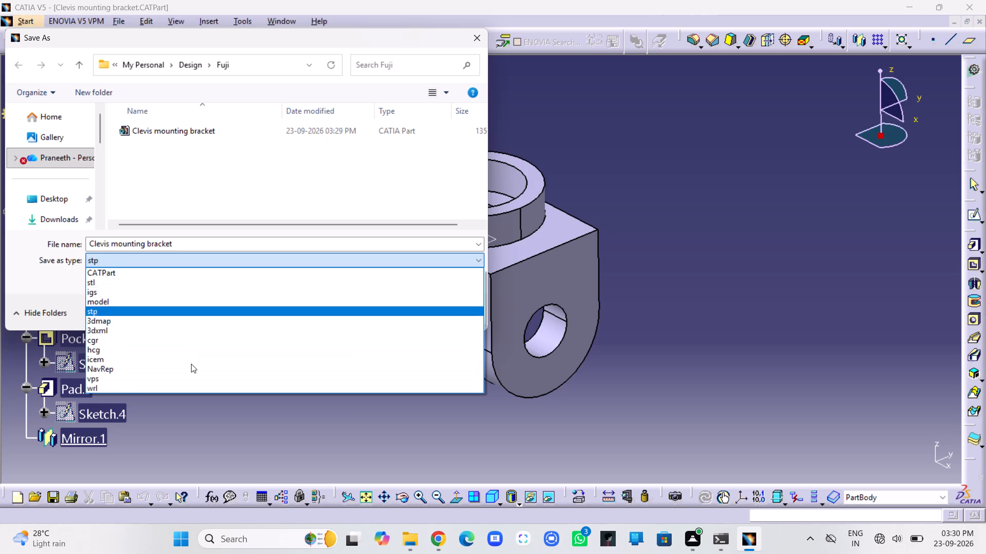
pyautogui.press('Down')
pyautogui.press('Down')
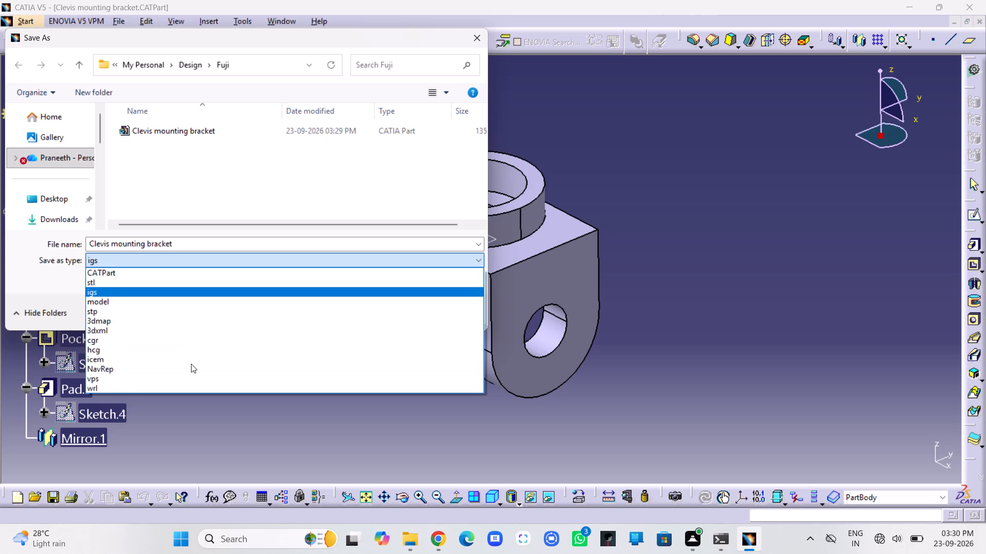
pyautogui.click(130, 292)
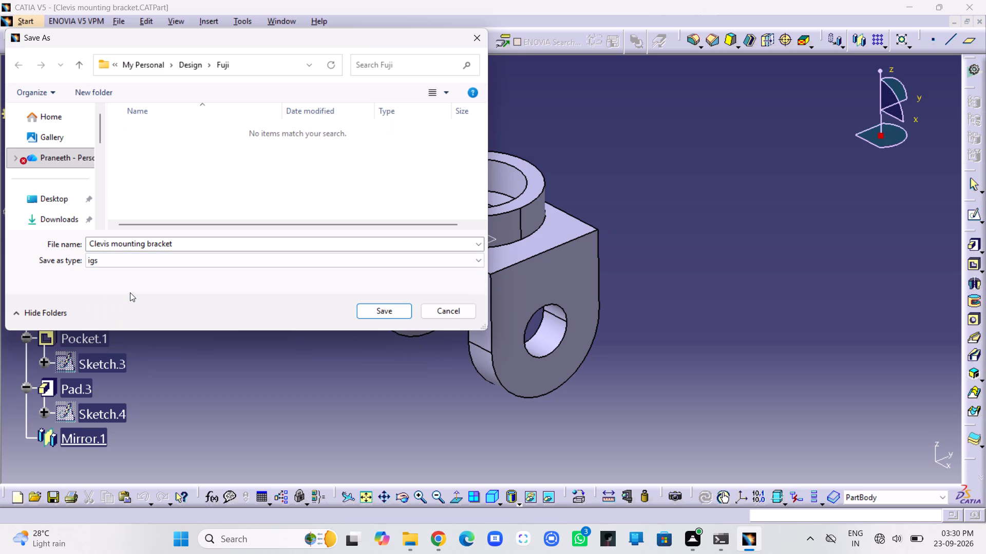
pyautogui.click(375, 314)
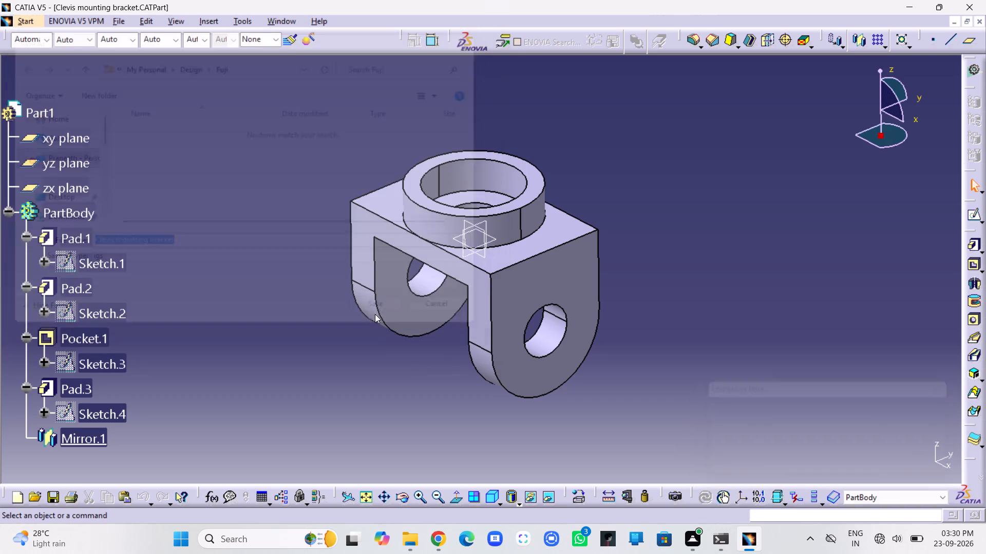